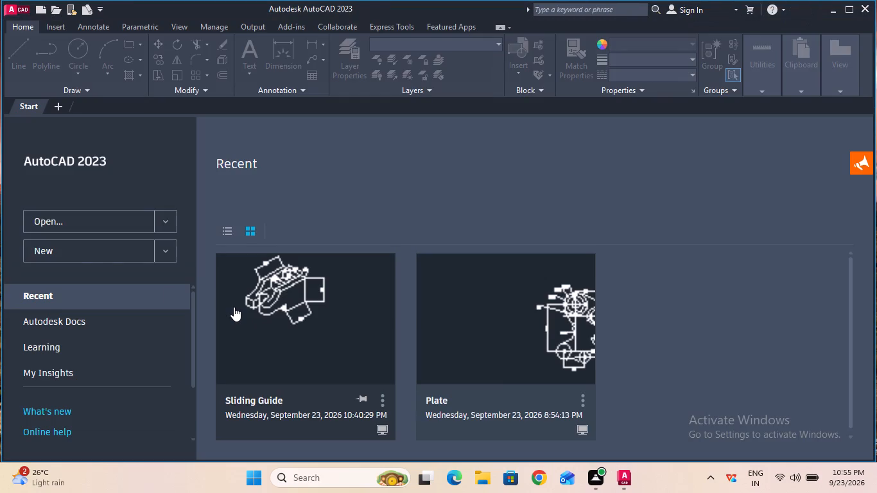
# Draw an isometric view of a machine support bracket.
# Create a new blank drawing.
pyautogui.click(66, 245)
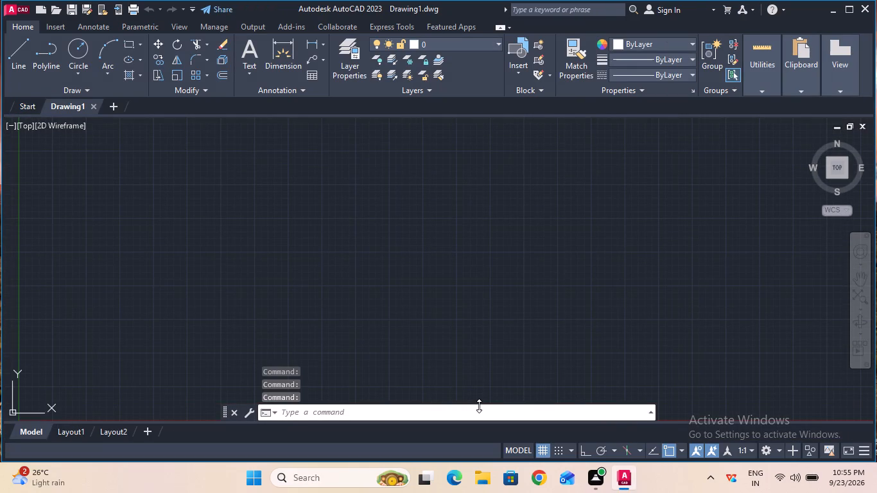
pyautogui.click(440, 401)
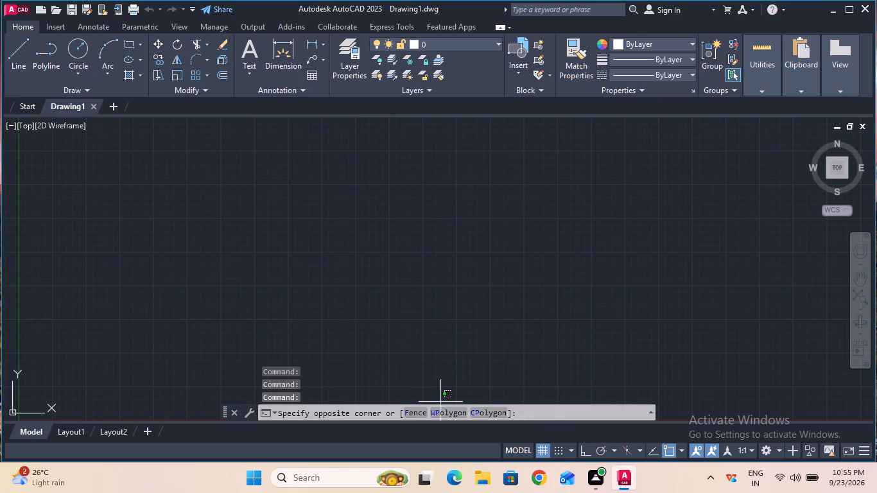
pyautogui.press('`')
pyautogui.press('Escape')
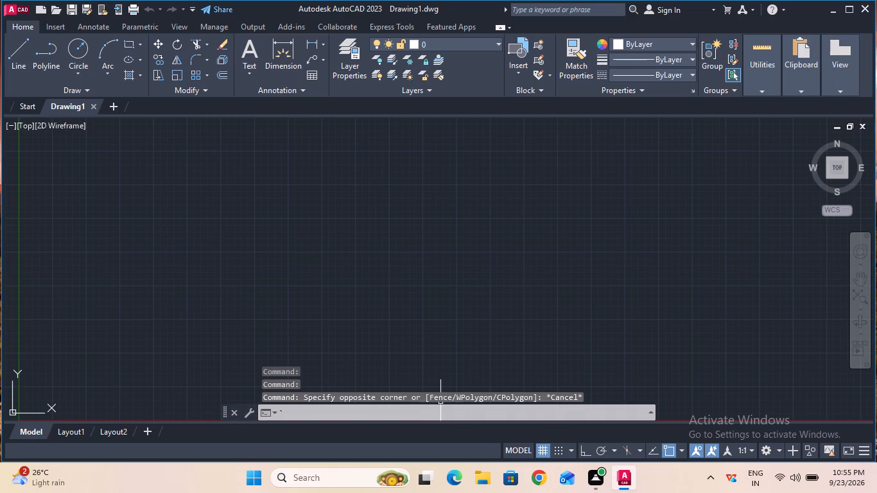
# Turn on the command log file with LOGFILEON.
pyautogui.click(367, 415)
pyautogui.write('log')
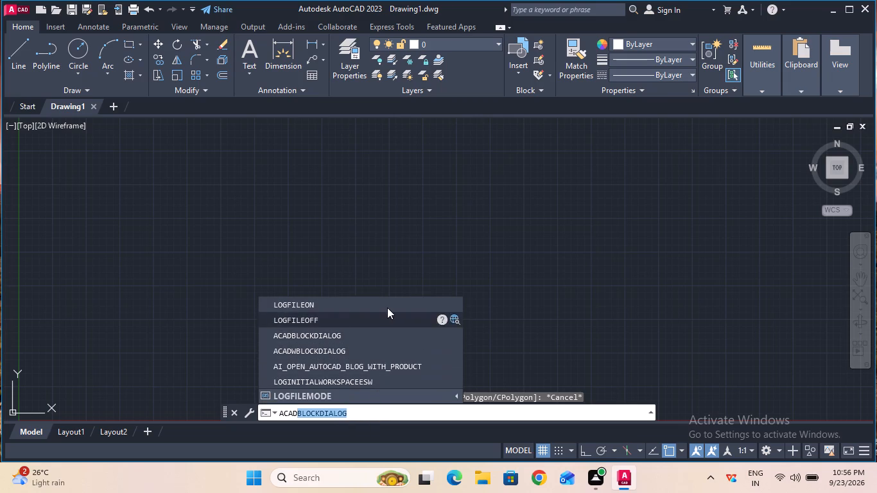
pyautogui.click(388, 306)
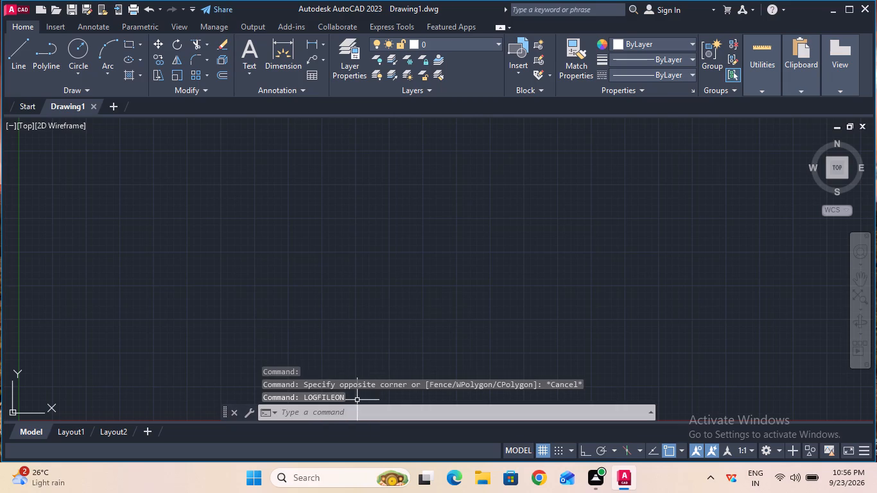
# Configure the drawing units to a length precision of 0 and a millimetre insertion scale.
pyautogui.click(358, 406)
pyautogui.write('unit')
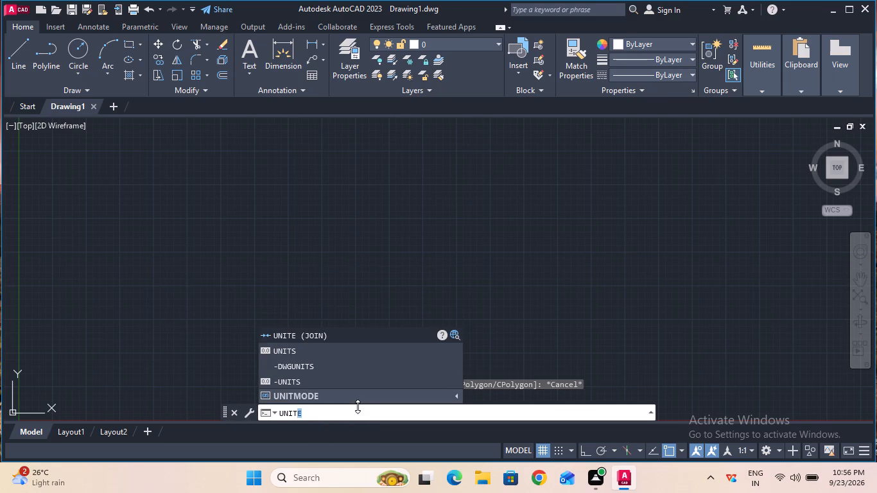
pyautogui.doubleClick(358, 351)
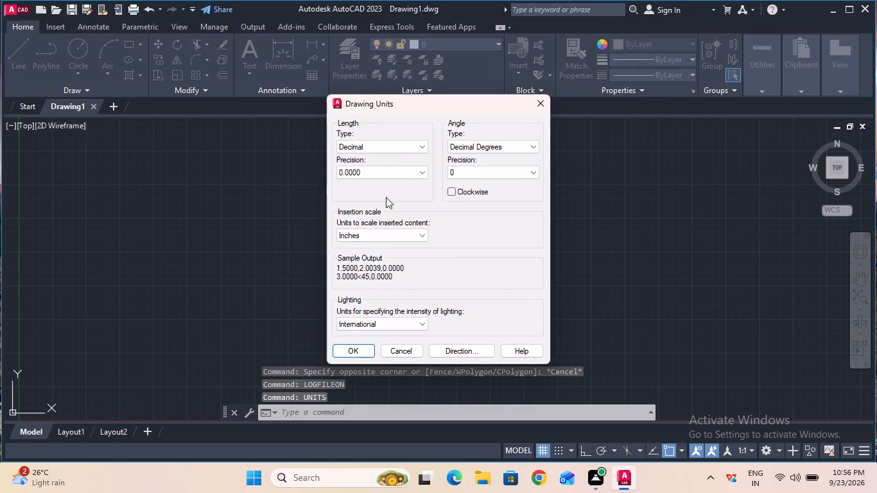
pyautogui.click(390, 173)
pyautogui.click(390, 182)
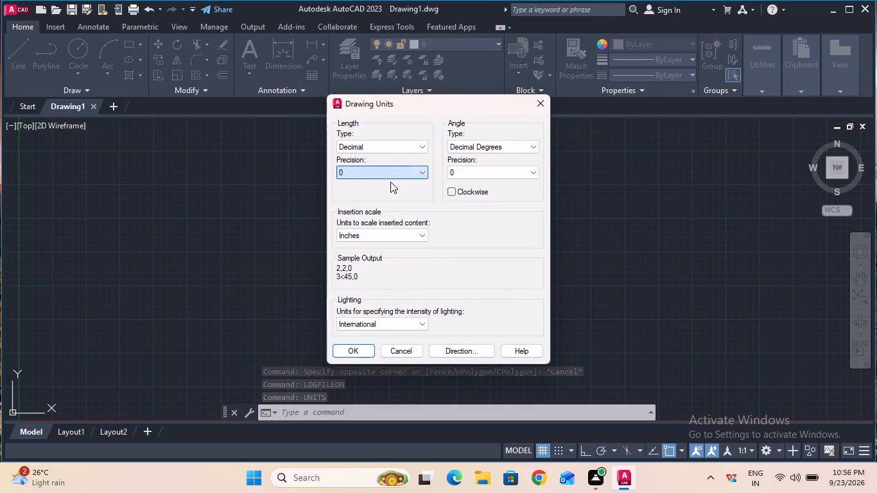
pyautogui.click(383, 229)
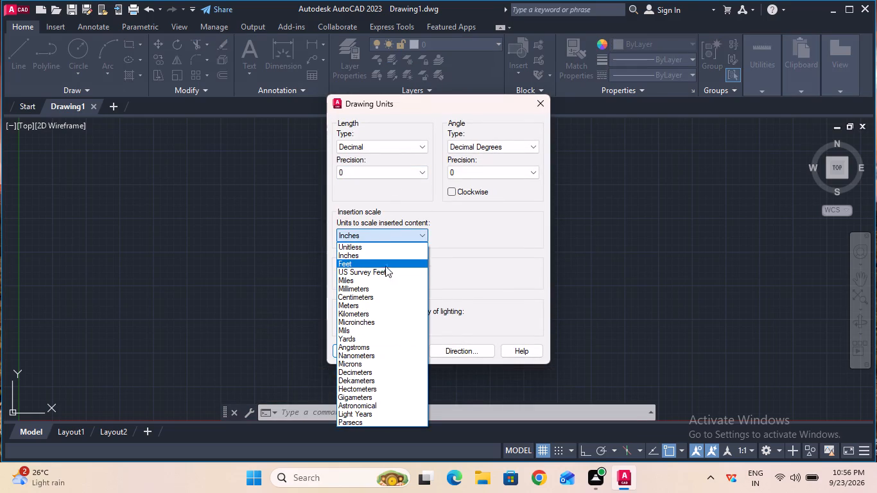
pyautogui.click(383, 284)
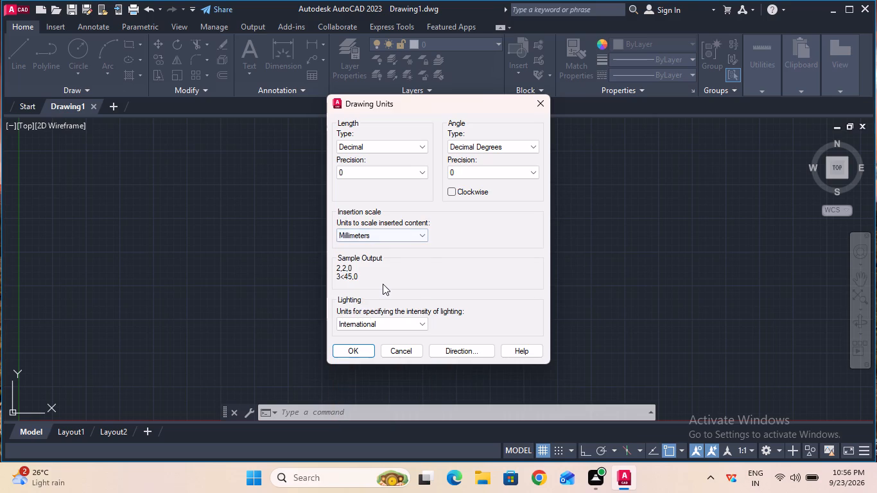
pyautogui.click(344, 344)
pyautogui.click(333, 401)
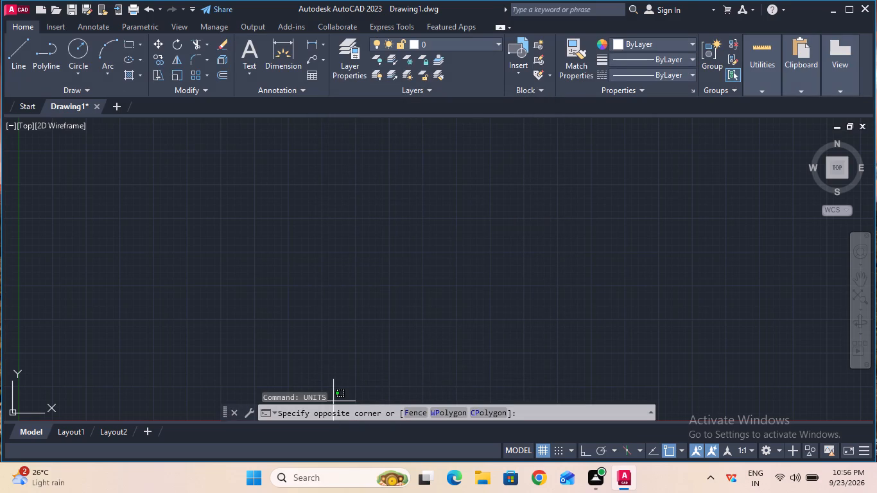
pyautogui.press('Escape')
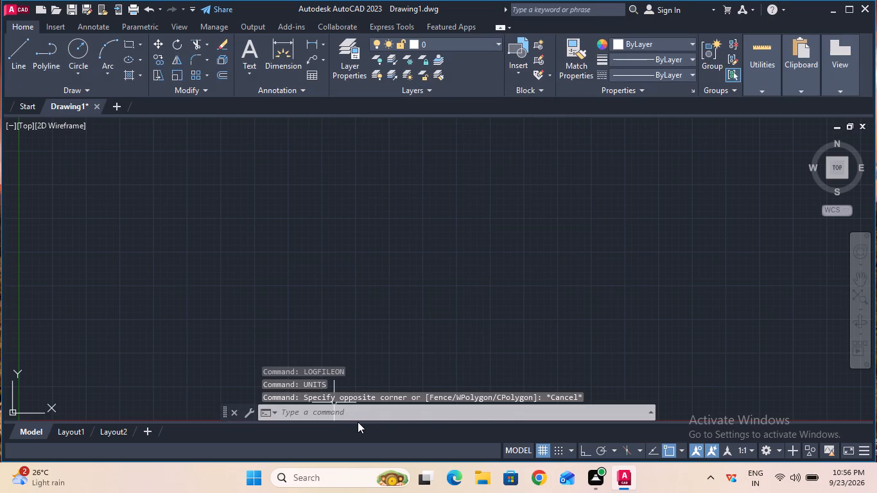
# Modify the Standard dimension style to use ISO standard text alignment and a text height of 6.
pyautogui.press('d')
pyautogui.press('Return')
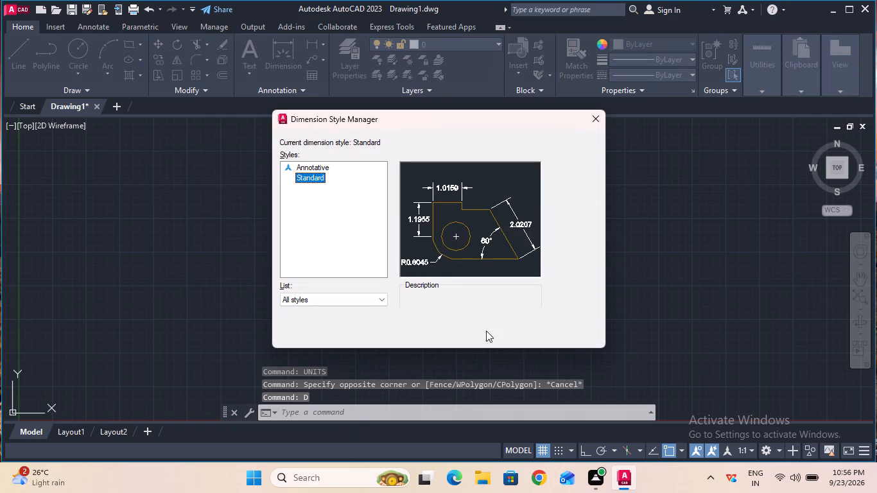
pyautogui.doubleClick(557, 212)
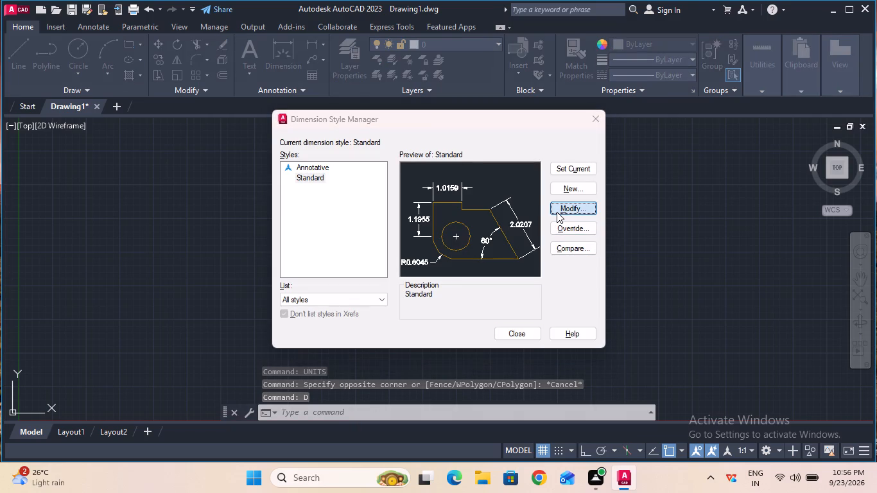
pyautogui.click(557, 212)
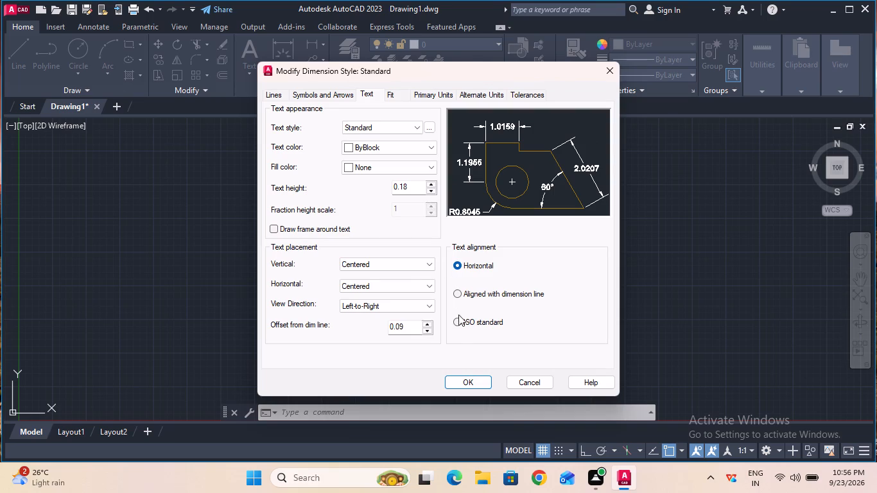
pyautogui.click(461, 324)
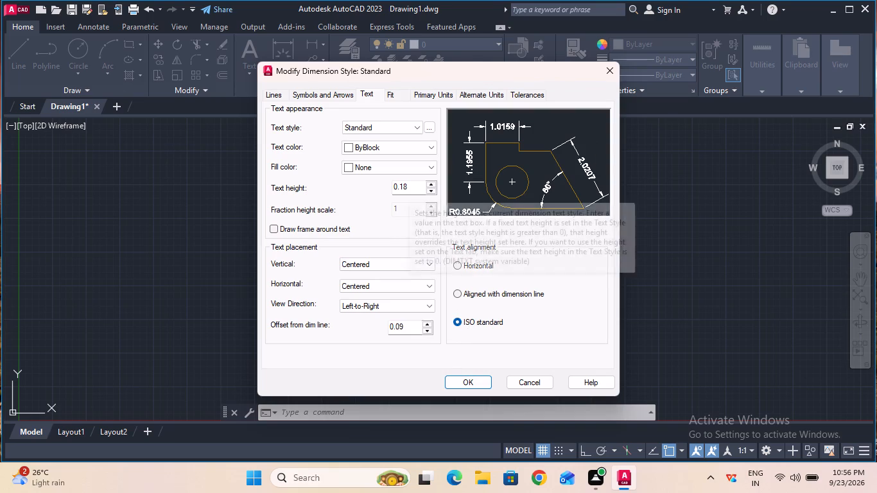
pyautogui.click(409, 183)
pyautogui.press('BackSpace')
pyautogui.press('BackSpace')
pyautogui.press('BackSpace')
pyautogui.press('6')
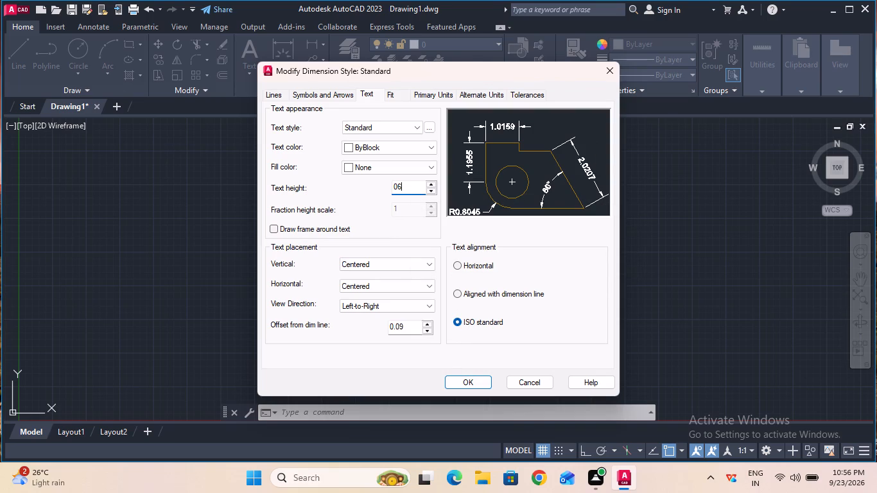
pyautogui.press('BackSpace')
pyautogui.press('BackSpace')
pyautogui.press('BackSpace')
pyautogui.press('BackSpace')
pyautogui.press('BackSpace')
pyautogui.press('BackSpace')
pyautogui.press('BackSpace')
pyautogui.press('BackSpace')
pyautogui.press('BackSpace')
pyautogui.press('BackSpace')
pyautogui.press('BackSpace')
pyautogui.press('6')
# Set the Standard dimension style's linear precision to 0, save it and make the style current.
pyautogui.click(419, 98)
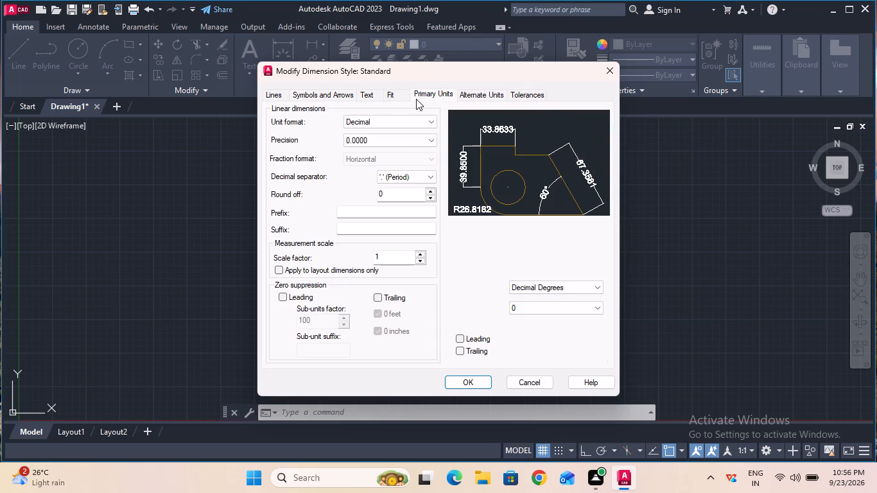
pyautogui.click(404, 136)
pyautogui.click(402, 155)
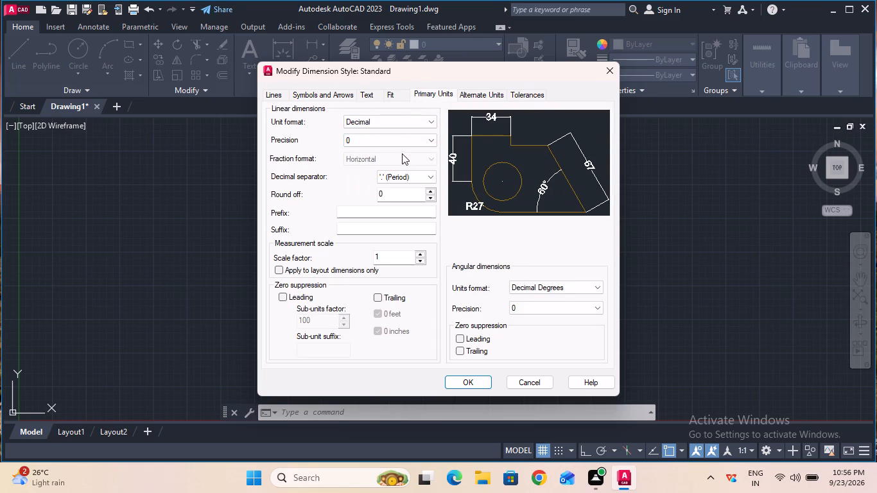
pyautogui.click(469, 378)
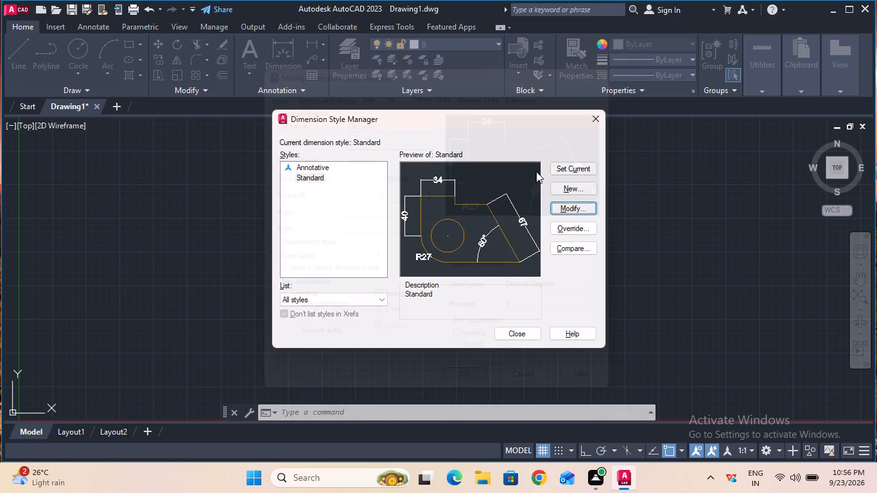
pyautogui.click(557, 169)
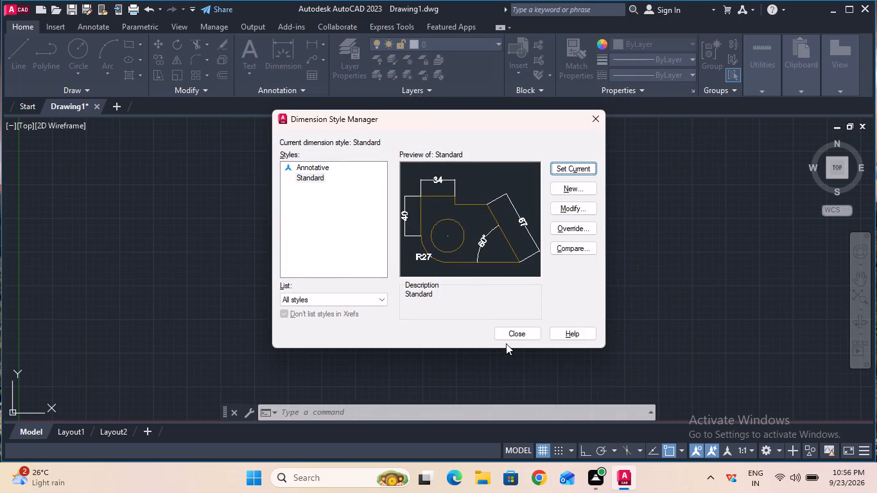
pyautogui.click(514, 335)
# Set the drawing limits from 0,0 to 100,100.
pyautogui.click(388, 417)
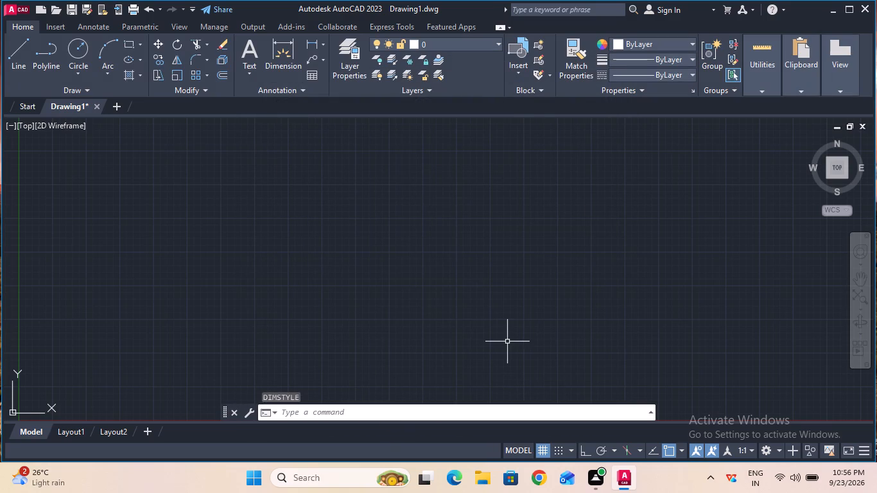
pyautogui.write('lim')
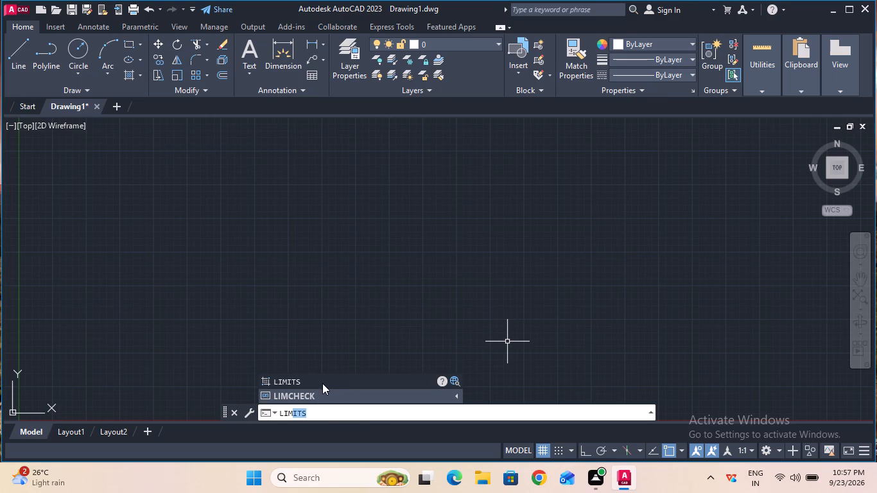
pyautogui.click(322, 381)
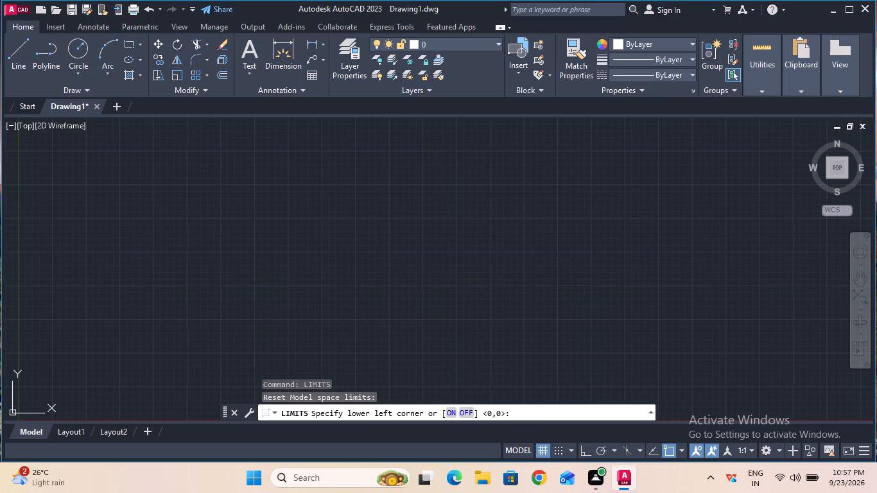
pyautogui.click(513, 415)
pyautogui.write('0,0')
pyautogui.press('Return')
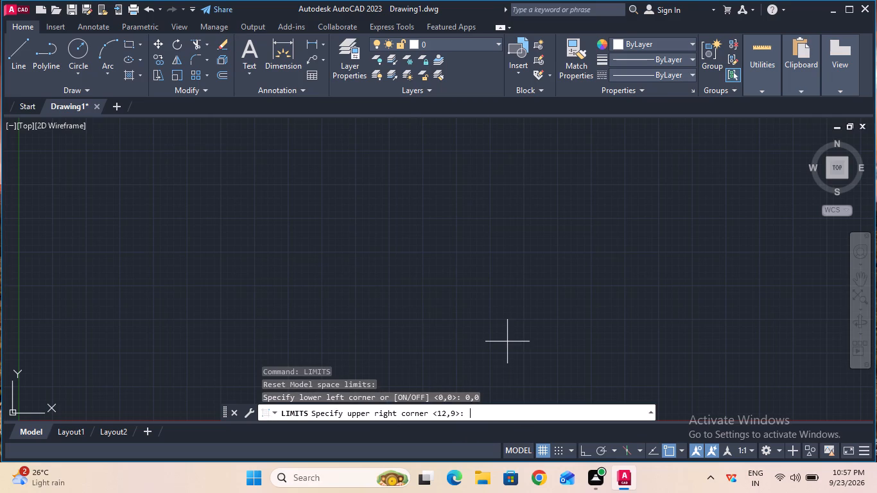
pyautogui.write('100,100')
pyautogui.press('Return')
pyautogui.press('z')
pyautogui.press('Return')
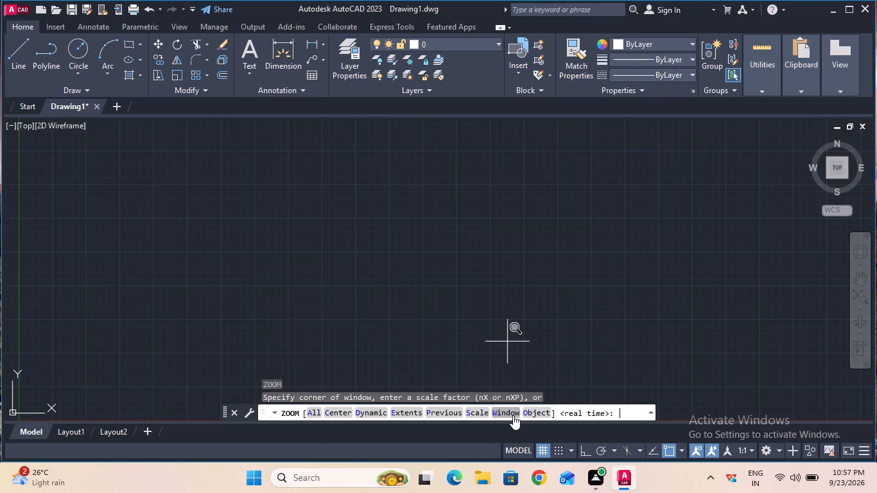
pyautogui.press('a')
pyautogui.press('Return')
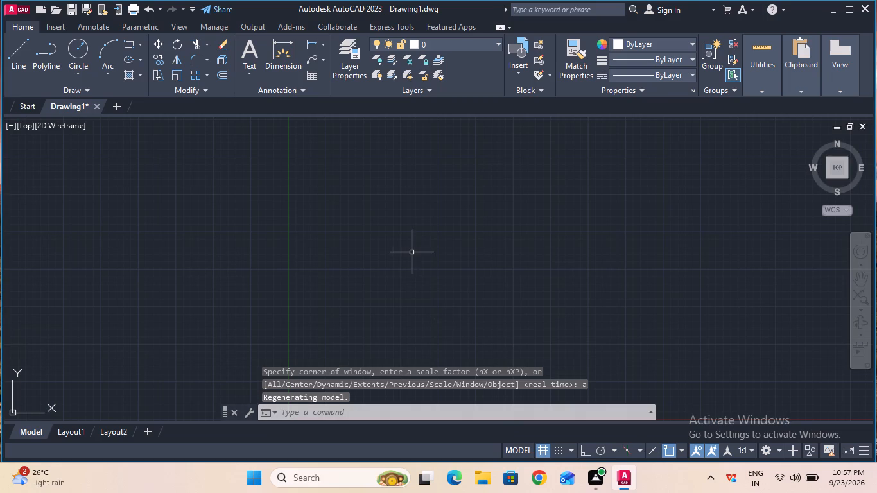
# Start the Aligned dimension command and turn on ortho mode.
pyautogui.click(322, 45)
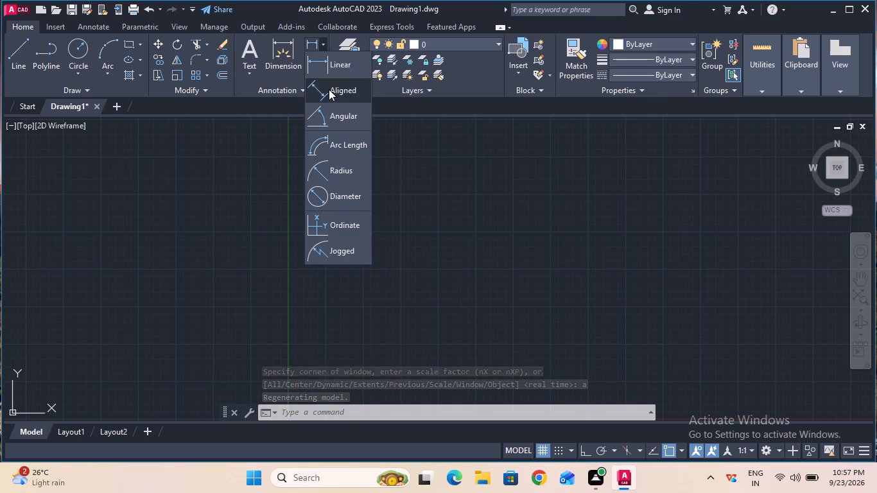
pyautogui.click(329, 89)
pyautogui.press('F8')
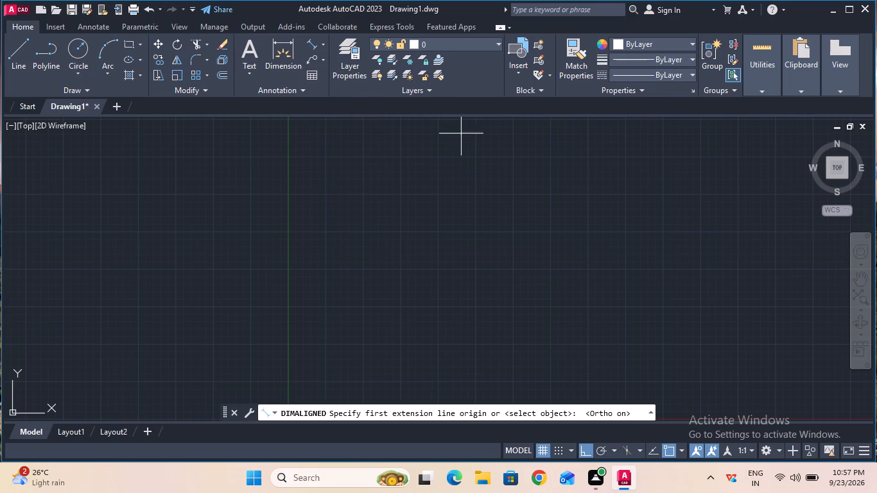
# Load the CENTER linetype from acad.lin into the drawing.
pyautogui.click(648, 73)
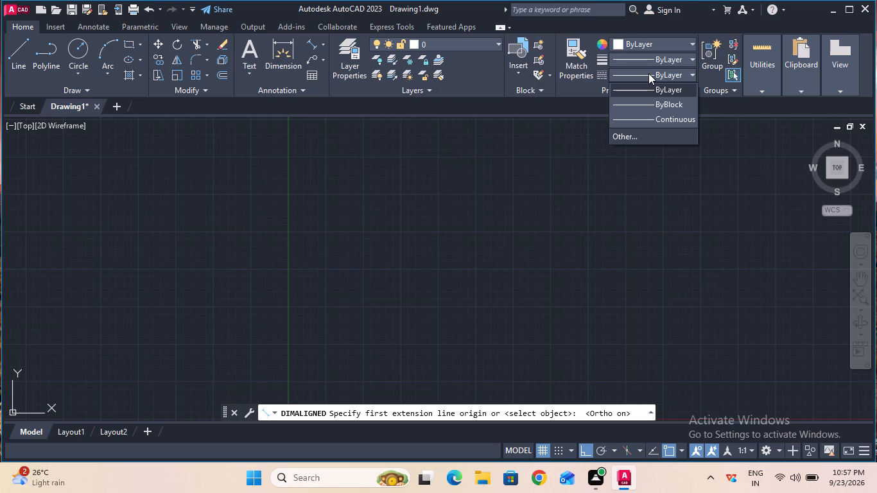
pyautogui.click(643, 135)
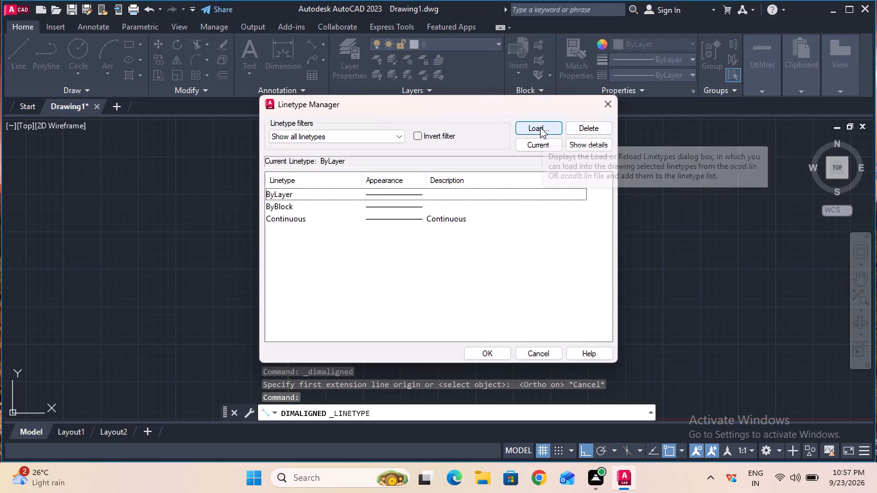
pyautogui.click(540, 127)
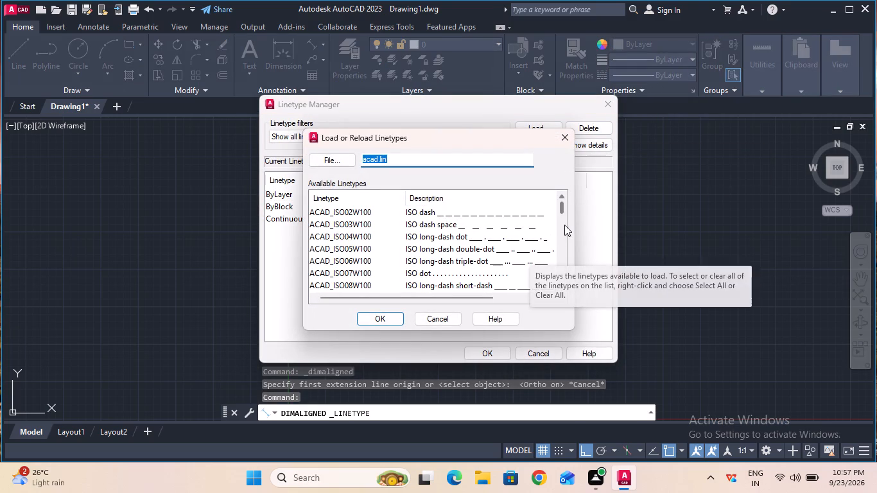
pyautogui.moveTo(562, 210); pyautogui.dragTo(560, 232)
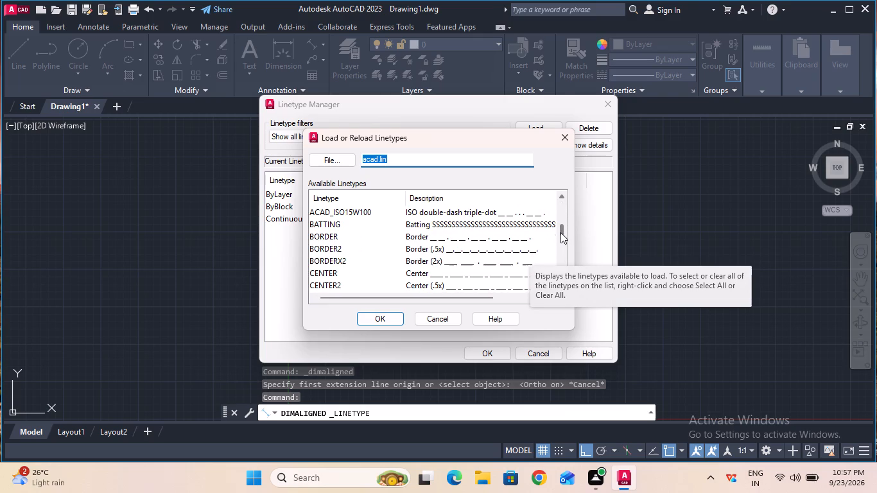
pyautogui.moveTo(560, 232); pyautogui.dragTo(560, 234)
pyautogui.click(450, 272)
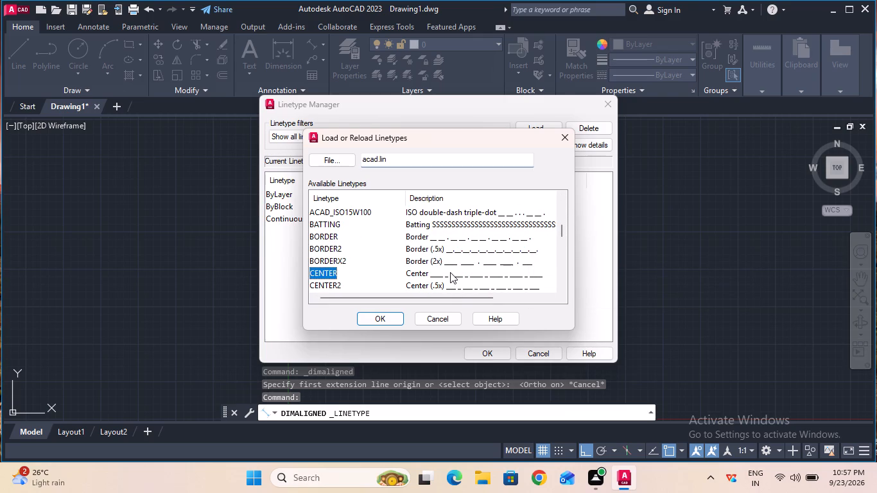
pyautogui.click(377, 316)
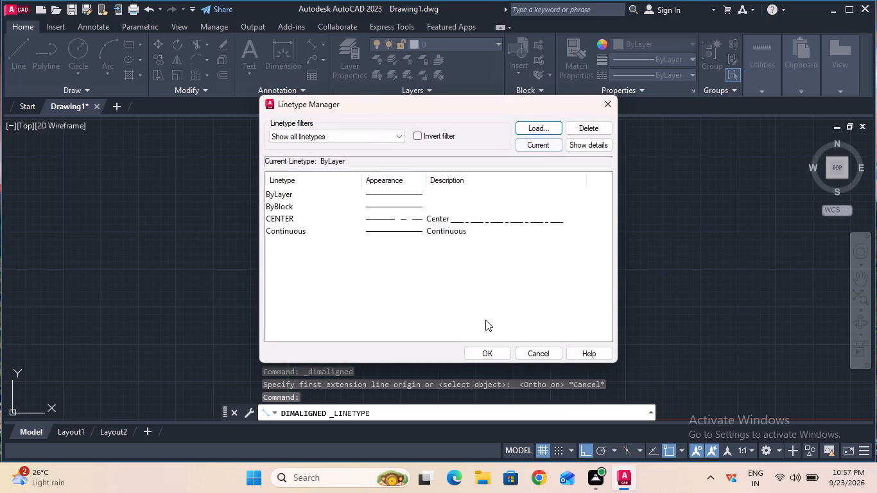
pyautogui.click(488, 350)
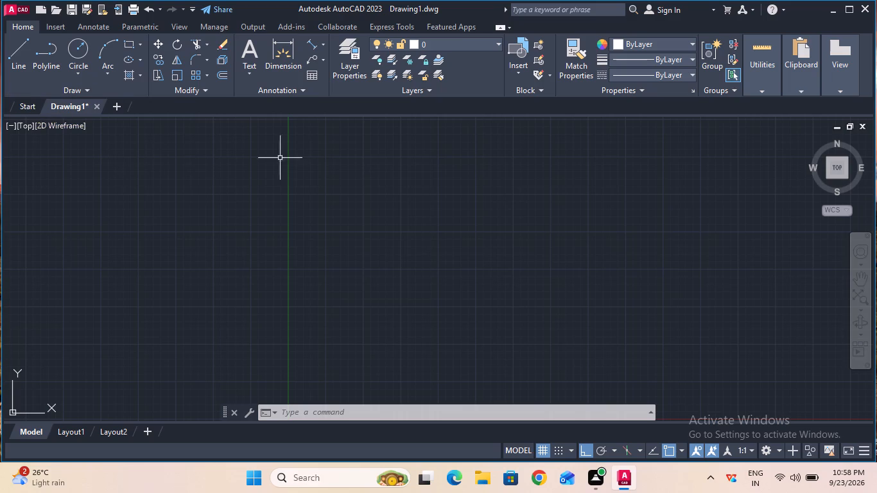
# Switch to isometric drafting with the Top isoplane active.
pyautogui.click(638, 447)
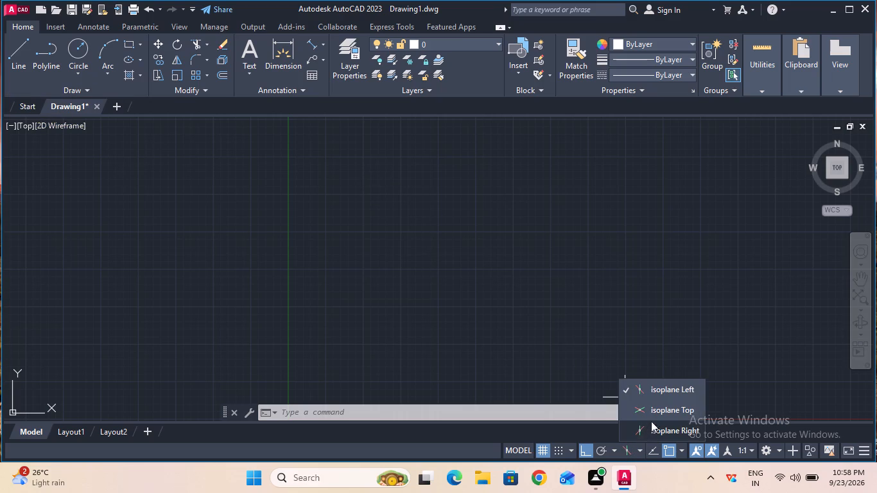
pyautogui.click(655, 411)
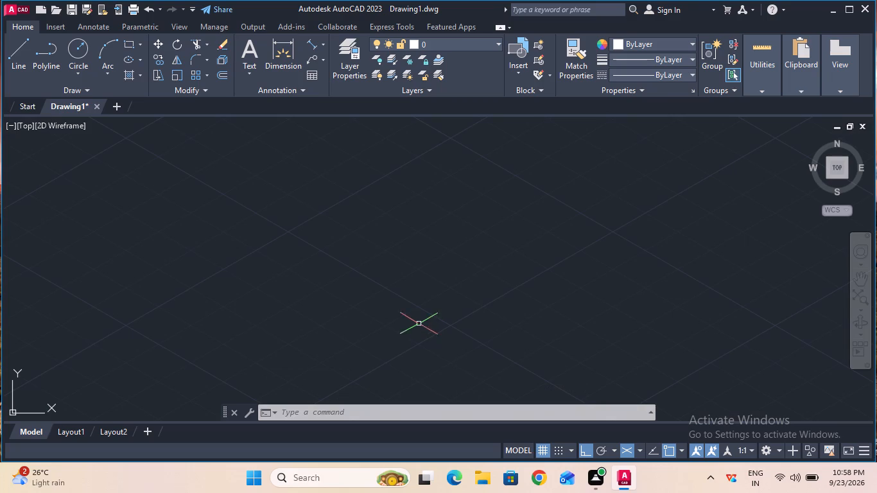
# Draw a 70 mm isometric line at 330° from a free start point, and change to the Right isoplane.
pyautogui.click(10, 64)
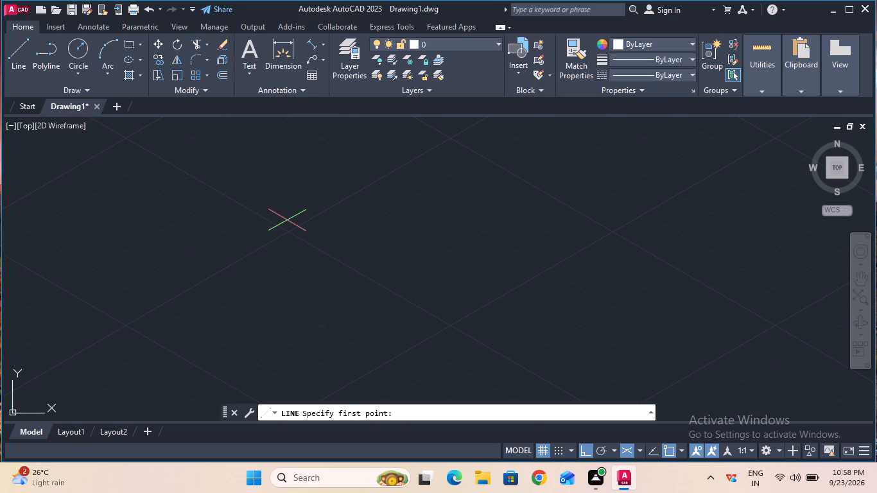
pyautogui.click(290, 232)
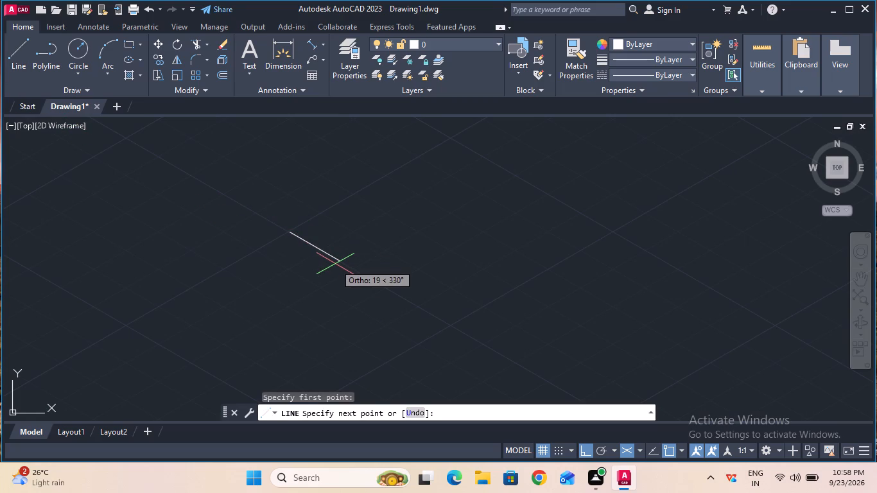
pyautogui.write('70')
pyautogui.press('Return')
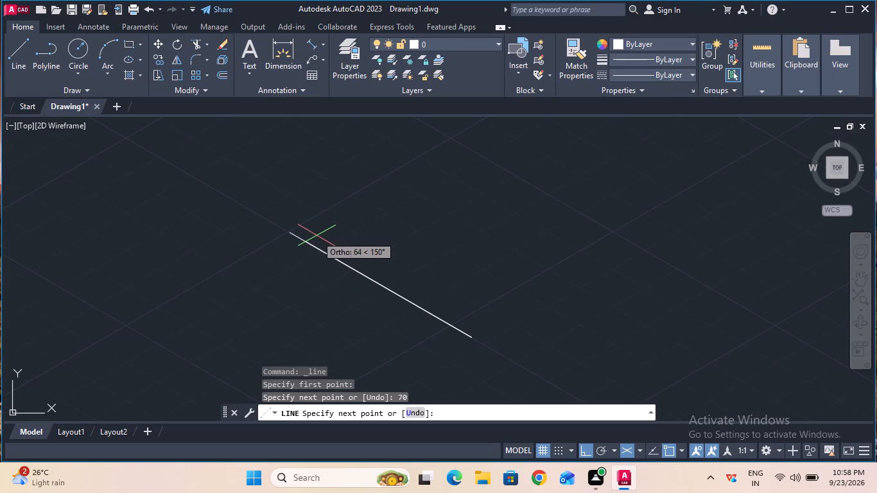
pyautogui.press('F5')
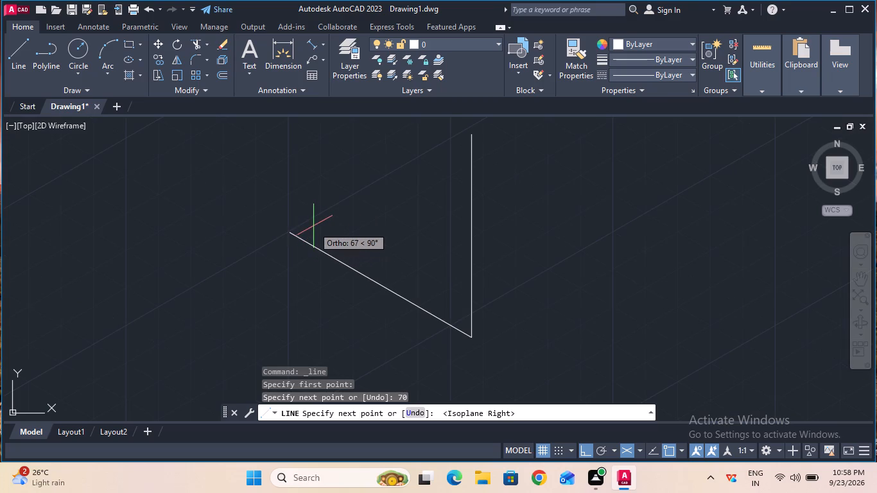
pyautogui.press('Escape')
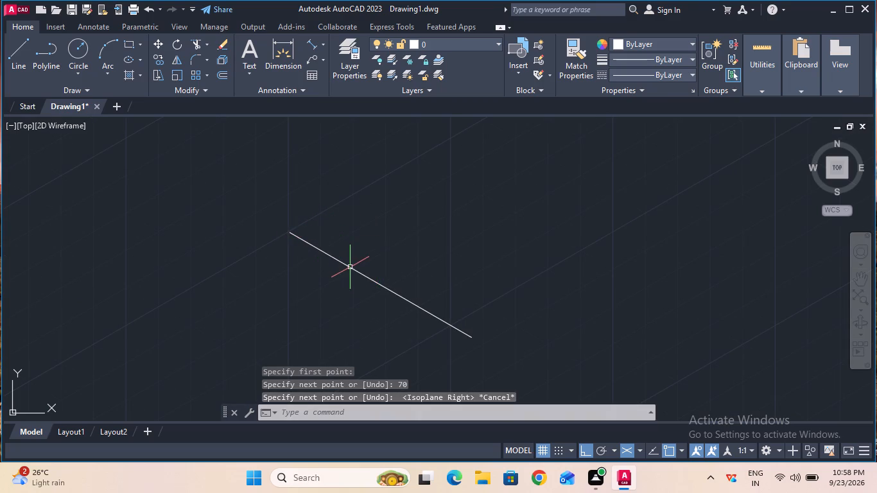
# Draw a 25 mm vertical line upward from the upper end of the 70 mm line.
pyautogui.click(14, 61)
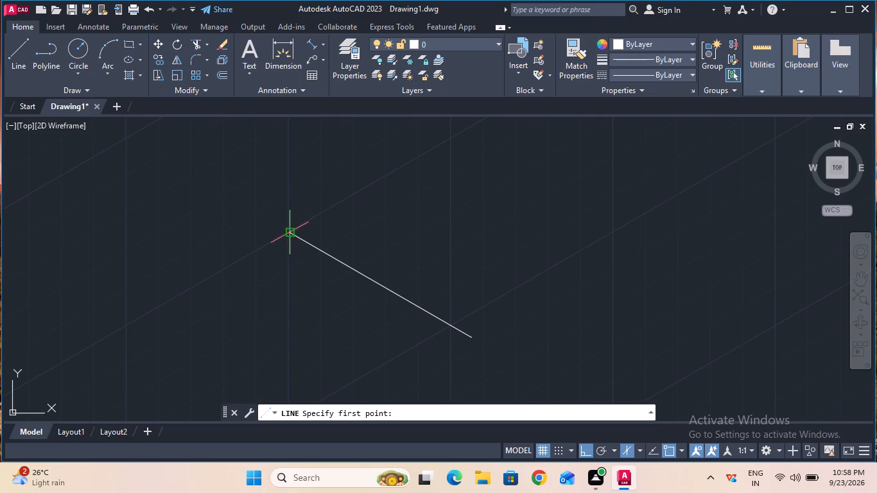
pyautogui.click(292, 229)
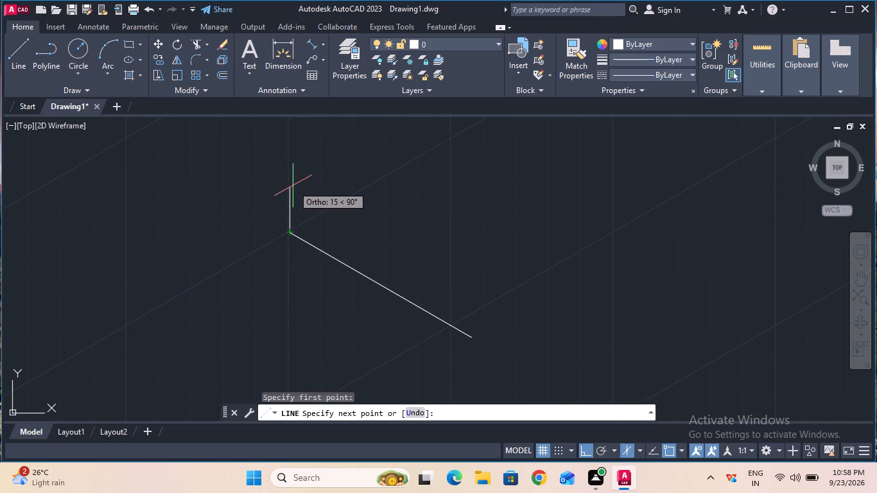
pyautogui.write('25')
pyautogui.press('Return')
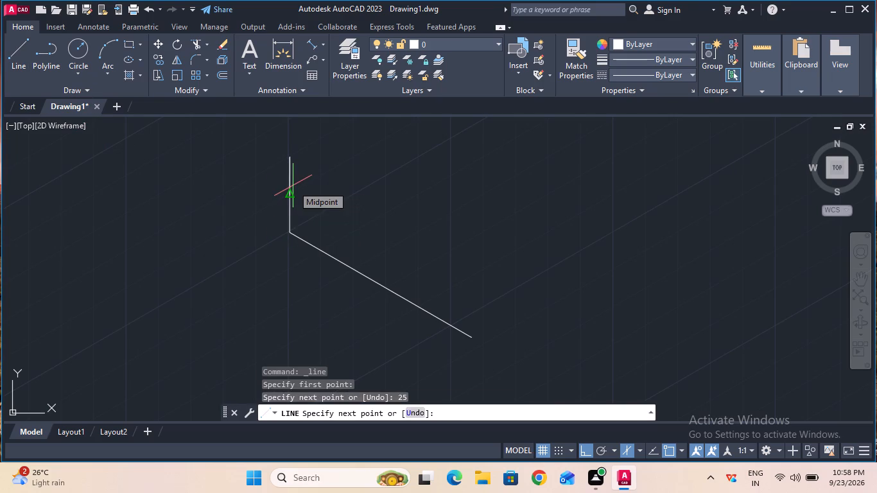
pyautogui.press('Escape')
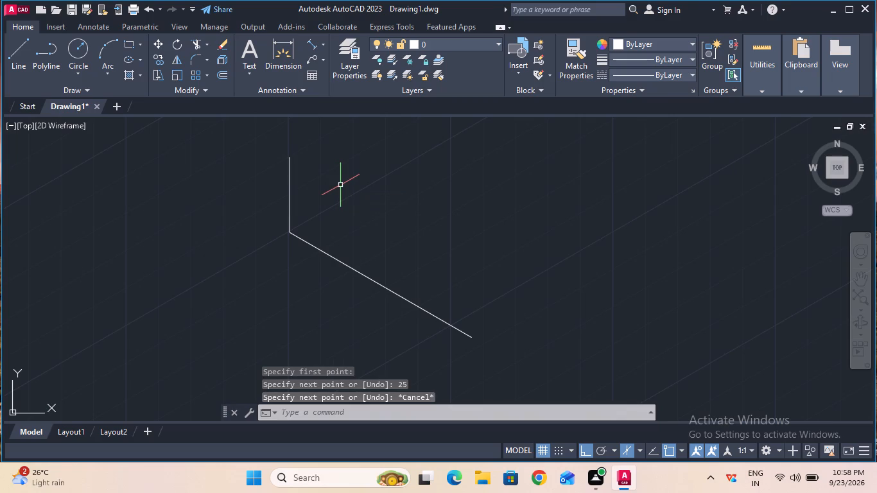
# Draw a 70 mm line on the Left isoplane from the top of the vertical line, parallel to the first line.
pyautogui.keyDown('ctrl'); pyautogui.scroll(-2, 340, 185); pyautogui.keyUp('ctrl')
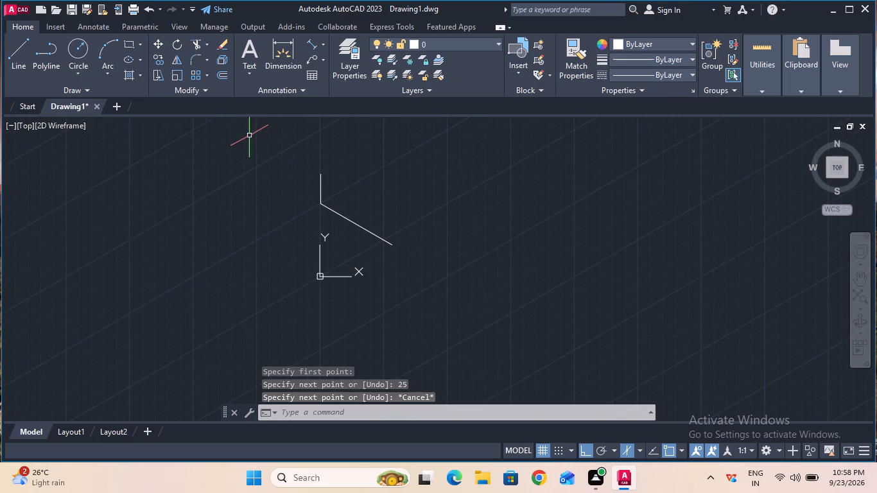
pyautogui.click(24, 53)
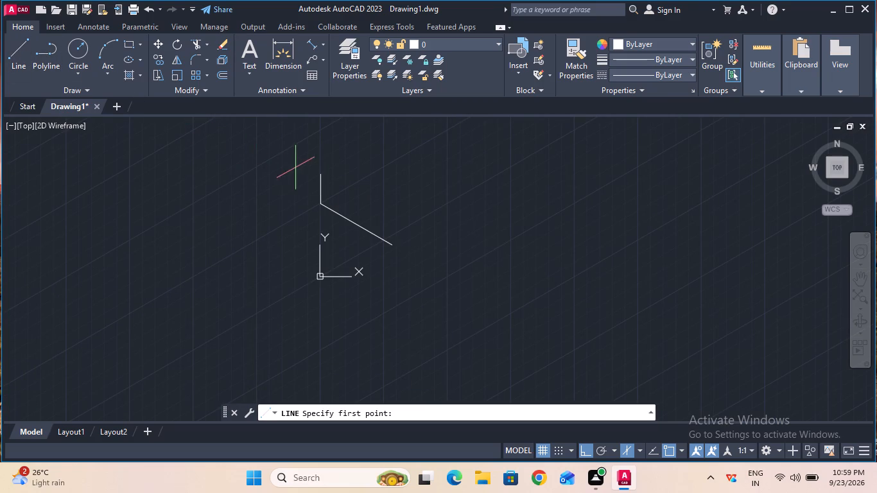
pyautogui.click(317, 173)
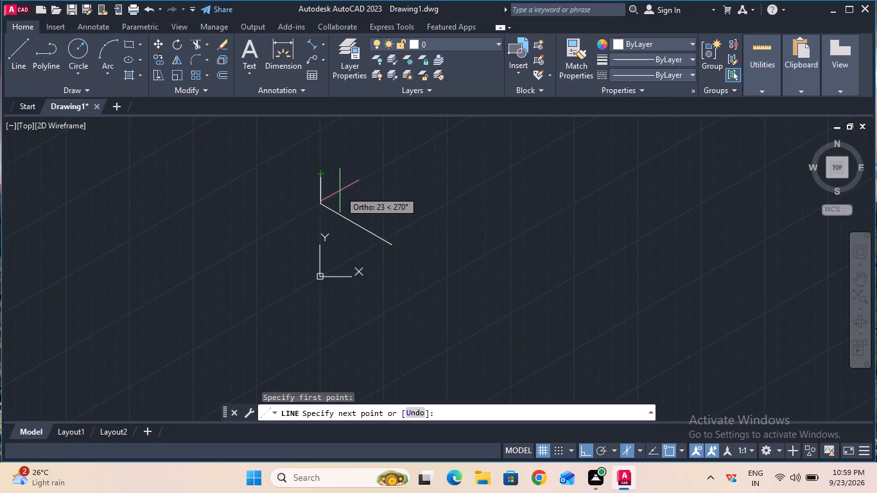
pyautogui.press('F5')
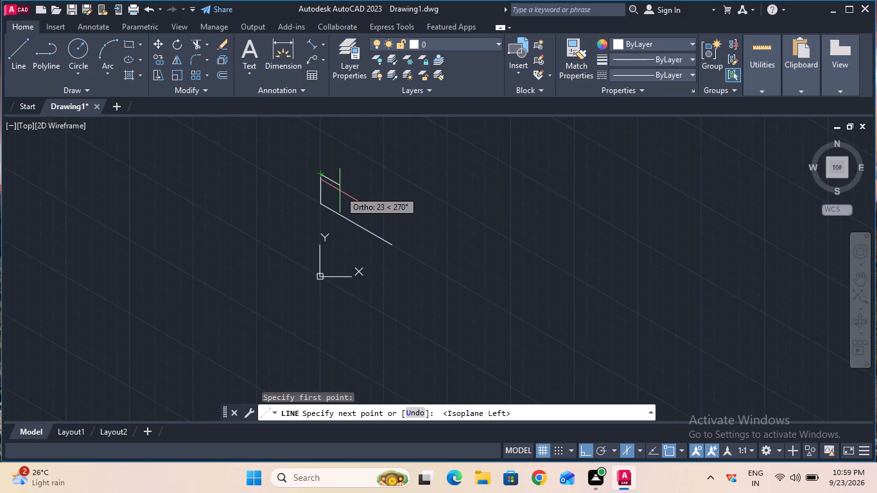
pyautogui.write('70')
pyautogui.press('Return')
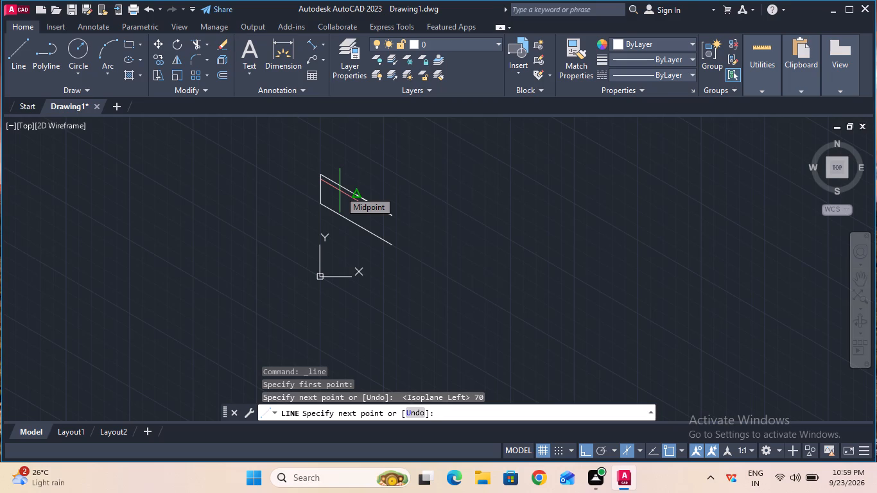
pyautogui.press('Escape')
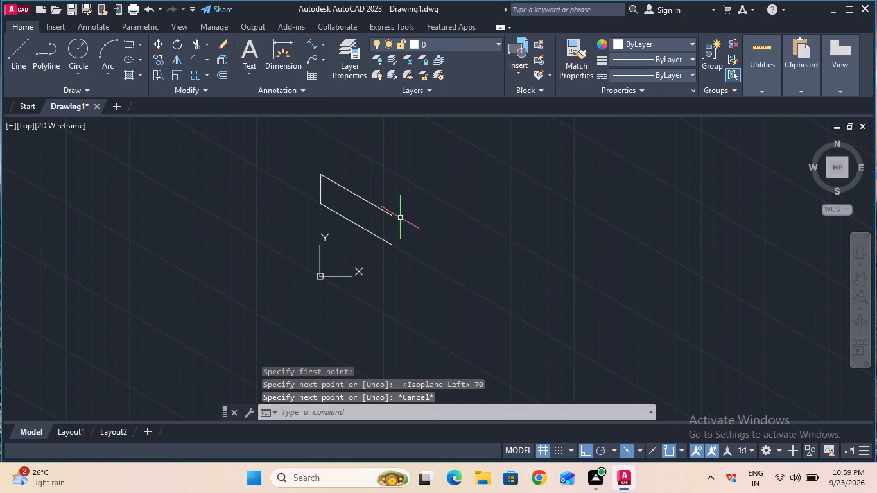
# Draw a 120 mm line at 30° on the Top isoplane from the lower end of the upper 70 mm line.
pyautogui.click(22, 60)
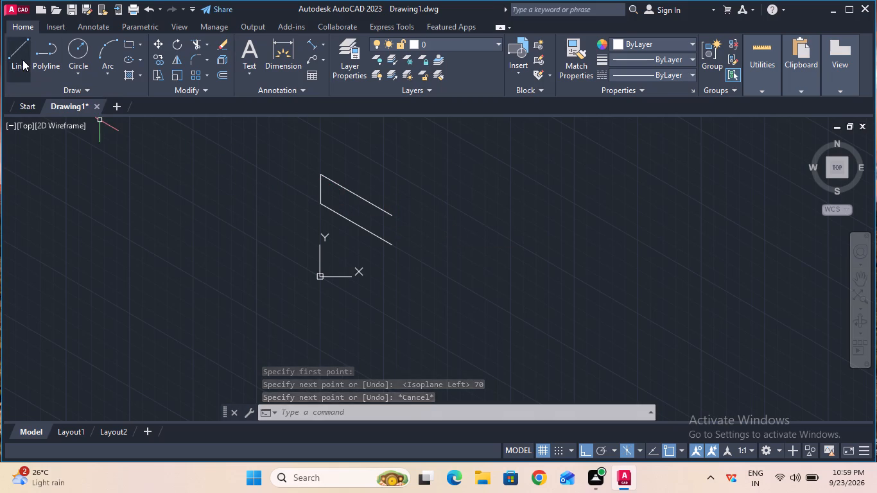
pyautogui.click(392, 217)
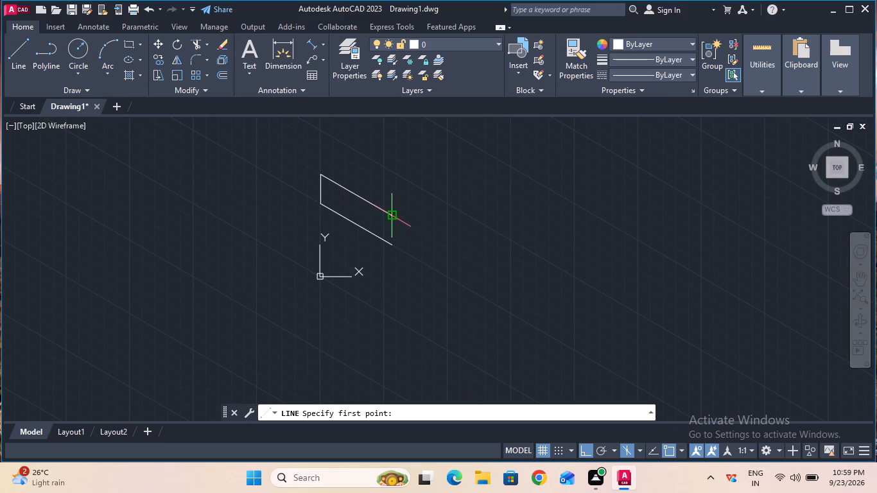
pyautogui.press('F5')
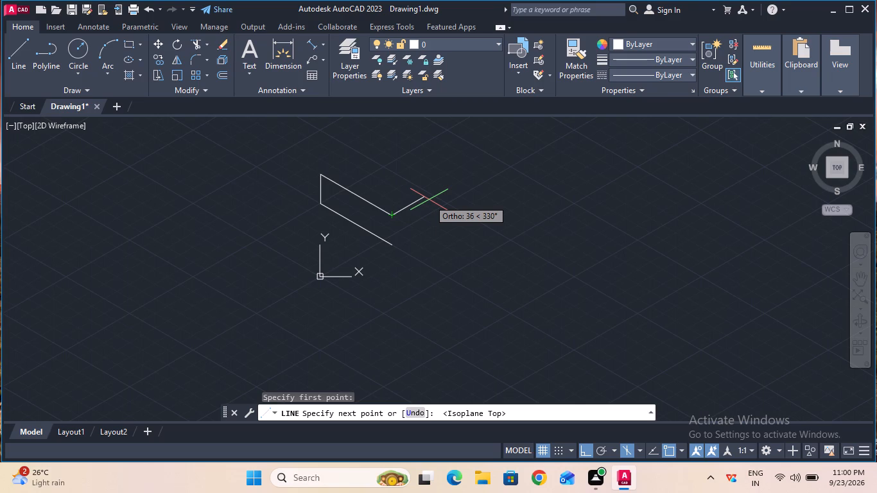
pyautogui.write('12')
pyautogui.press('0')
pyautogui.press('Return')
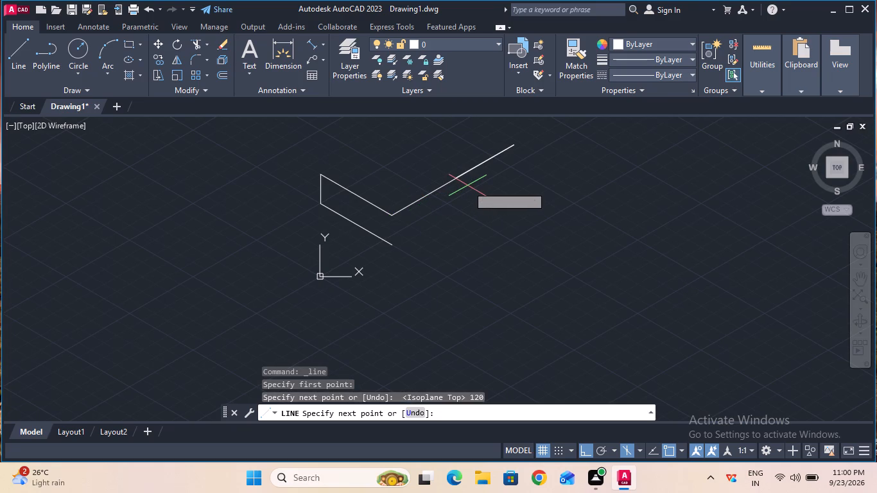
pyautogui.keyDown('ctrl'); pyautogui.scroll(-6, 467, 186); pyautogui.keyUp('ctrl')
pyautogui.press('Escape')
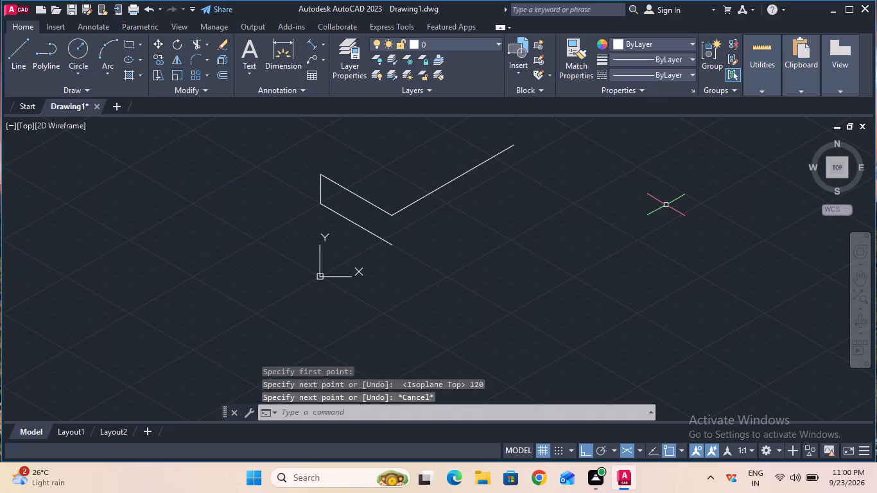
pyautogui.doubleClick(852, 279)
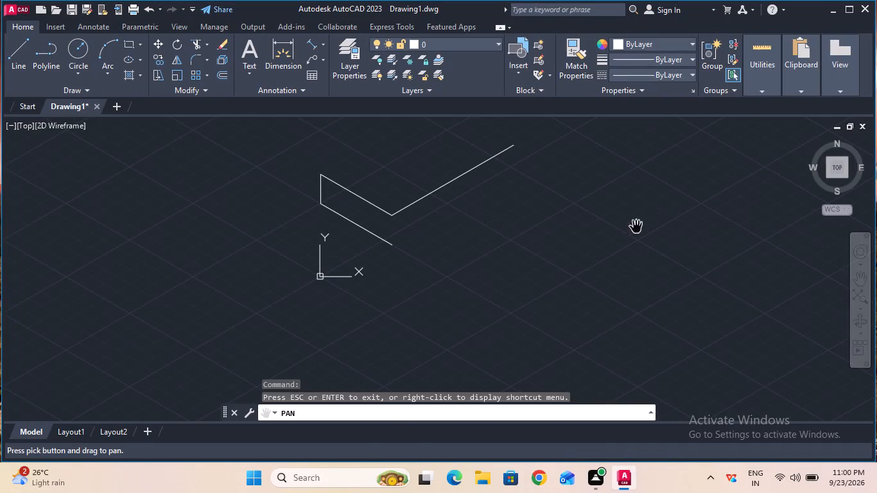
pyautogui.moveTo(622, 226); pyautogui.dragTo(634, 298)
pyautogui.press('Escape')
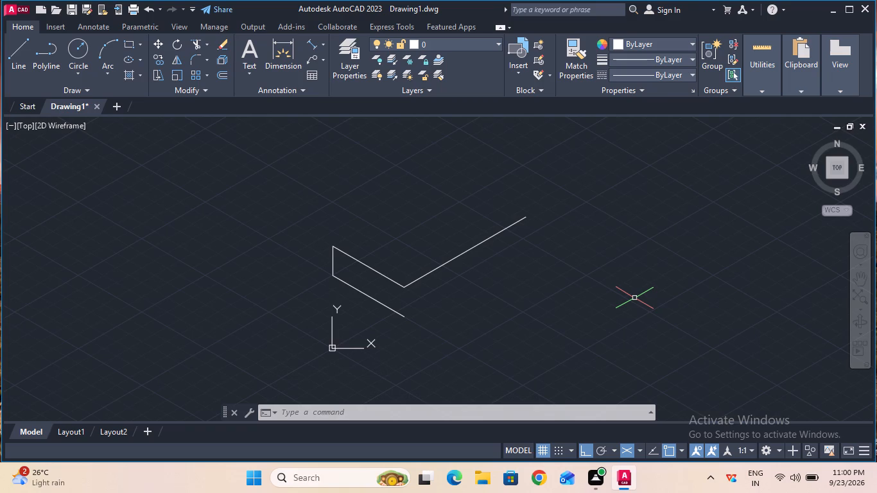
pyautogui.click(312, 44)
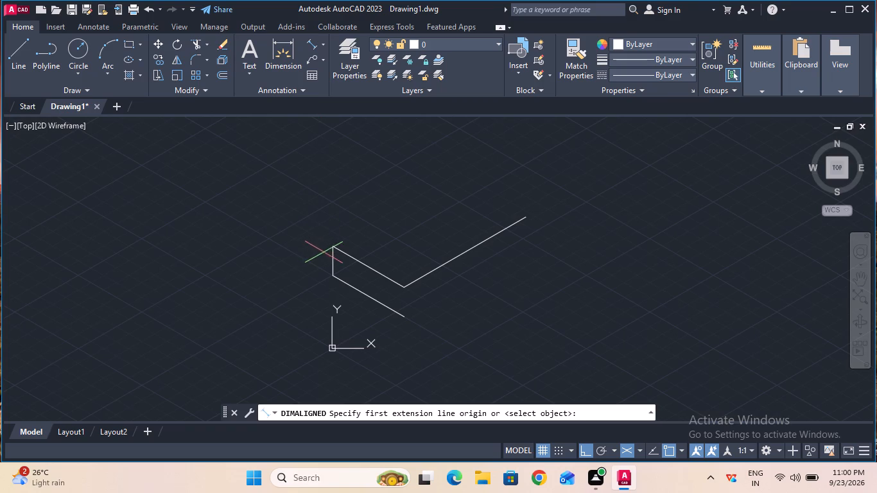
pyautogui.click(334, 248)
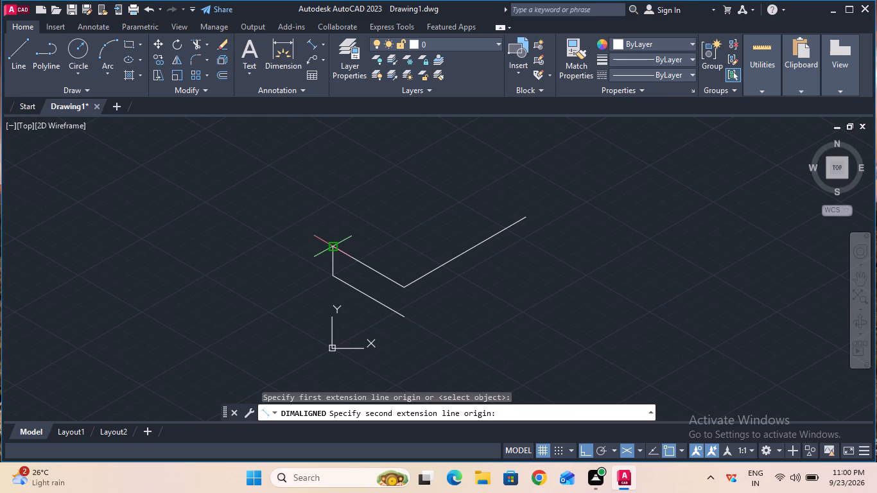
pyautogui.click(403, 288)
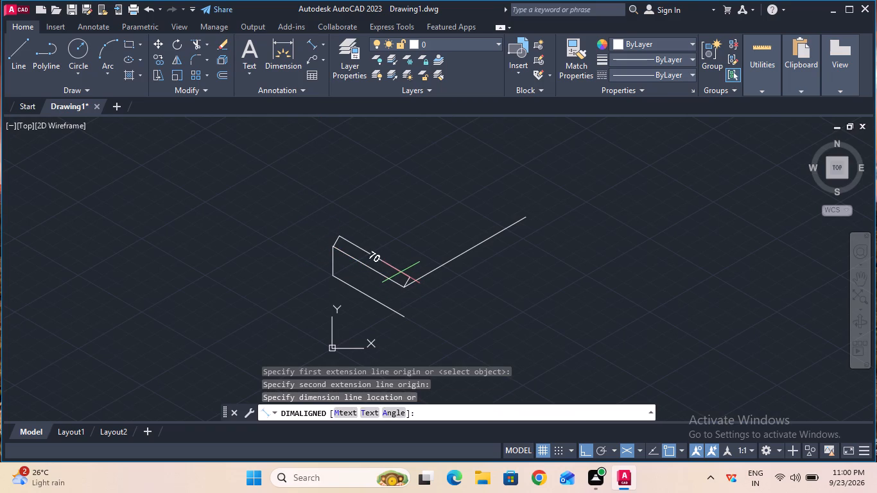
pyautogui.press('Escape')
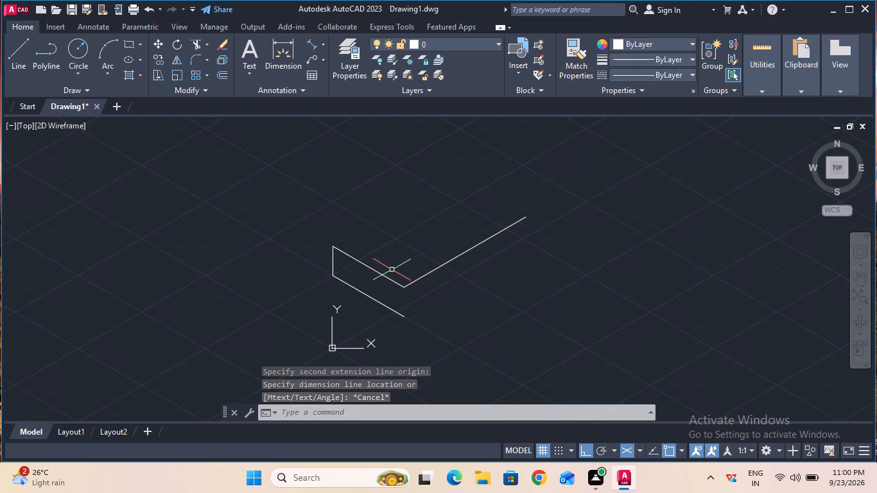
# Close the block's top face with a 70 mm line at 150° from the 120 mm line's free end and a line to the vertical edge's top.
pyautogui.click(16, 64)
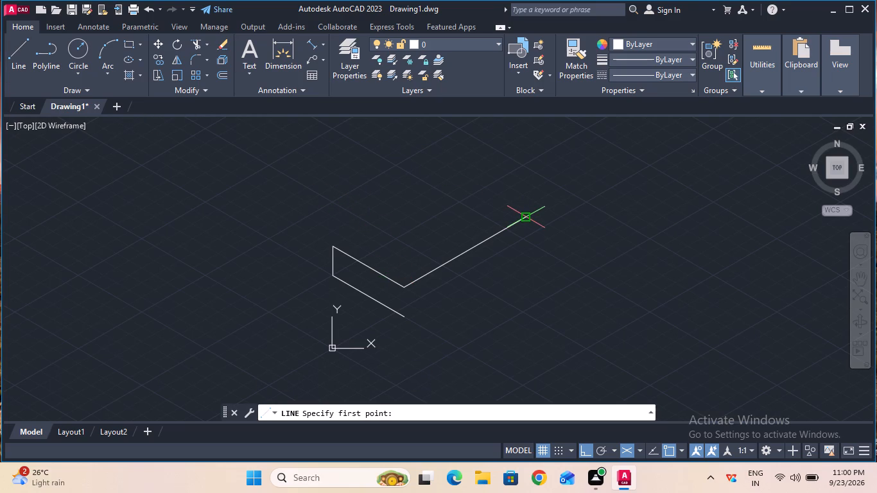
pyautogui.click(526, 217)
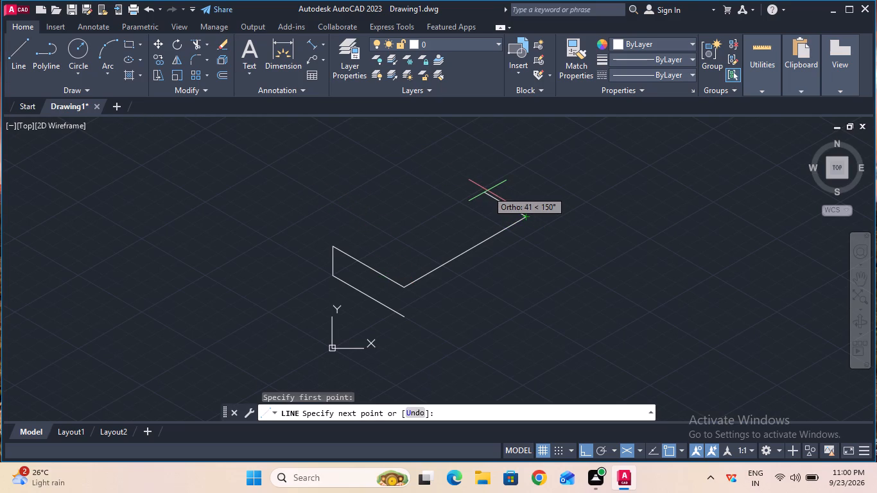
pyautogui.write('70')
pyautogui.press('Return')
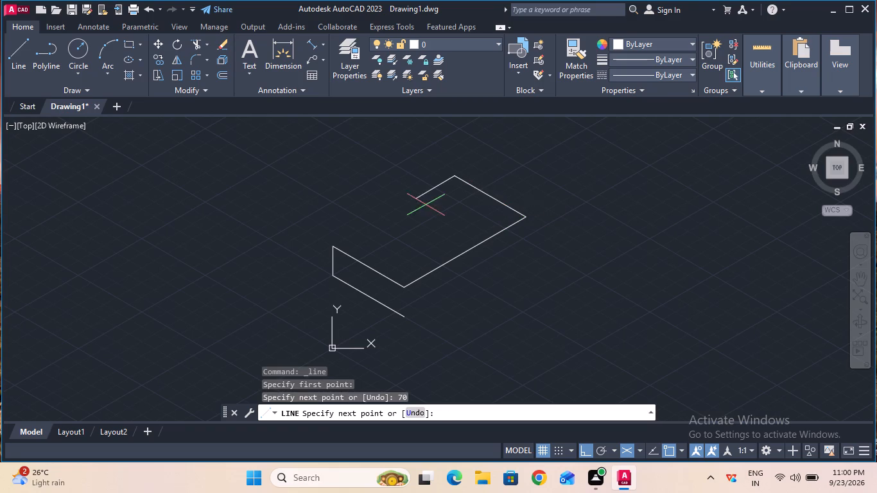
pyautogui.click(335, 248)
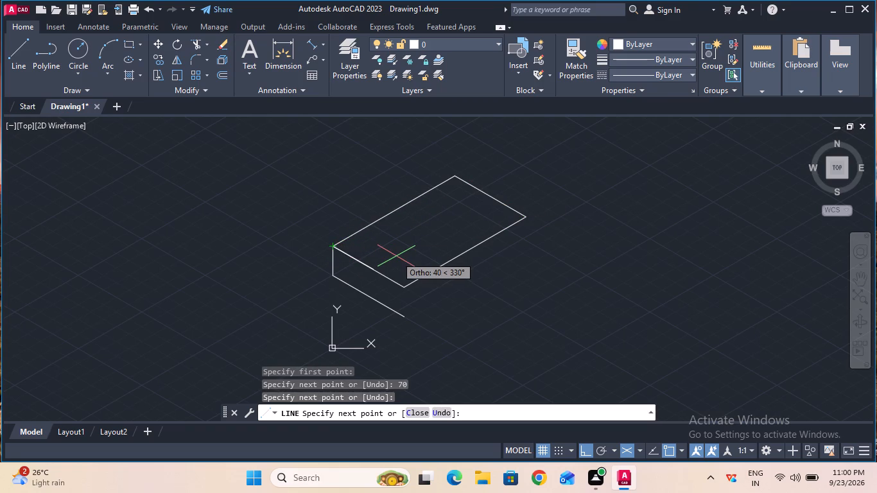
pyautogui.press('Escape')
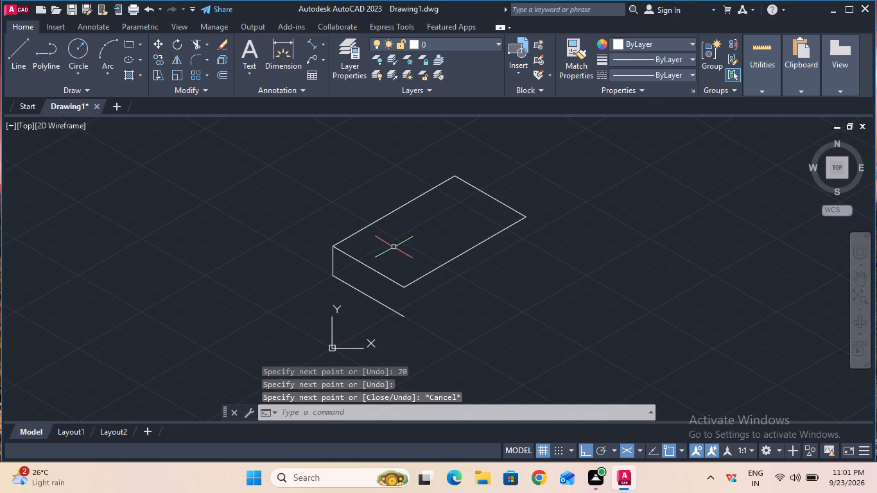
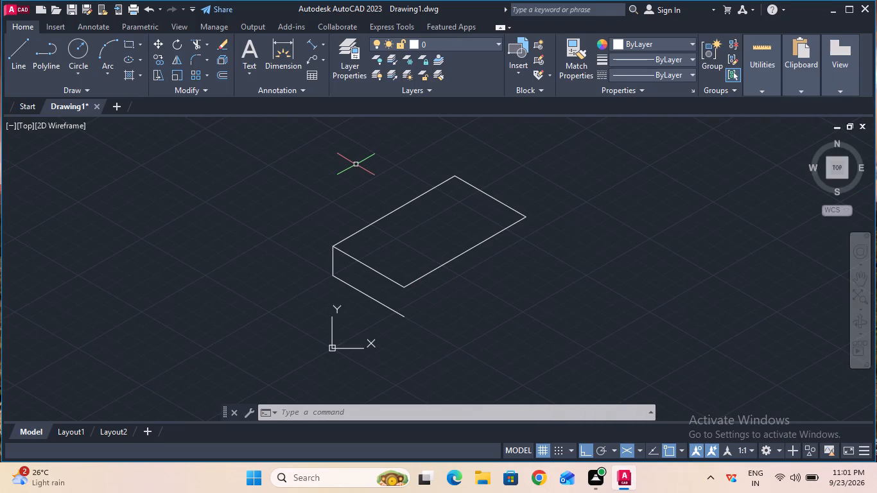
# Draw a 60 mm radius isocircle on the Top isoplane, centred on the midpoint of the top face's front 120 mm edge.
pyautogui.write('ell')
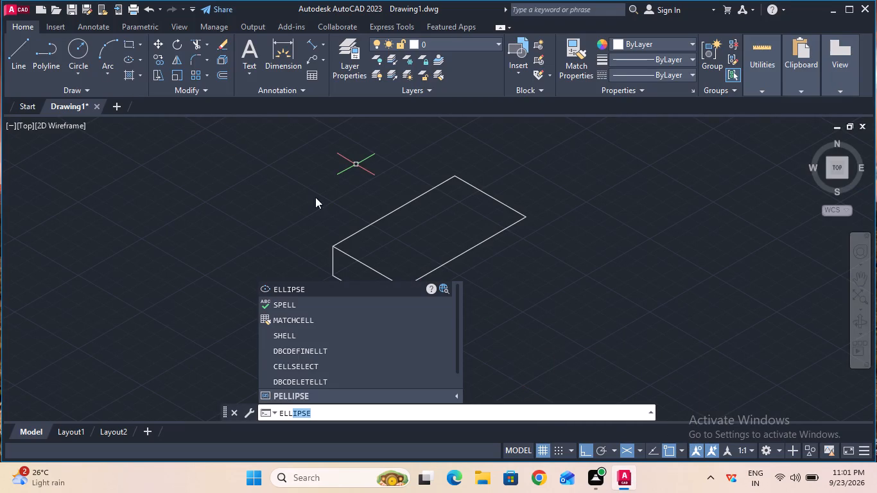
pyautogui.click(306, 283)
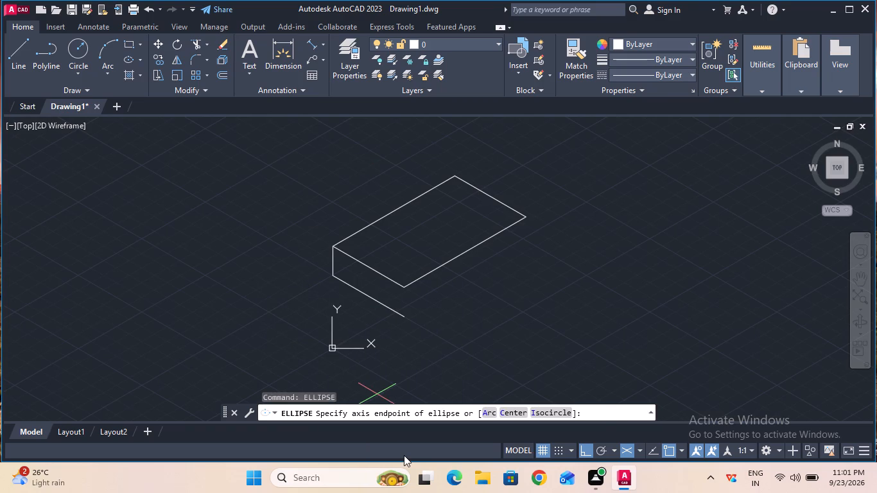
pyautogui.click(547, 415)
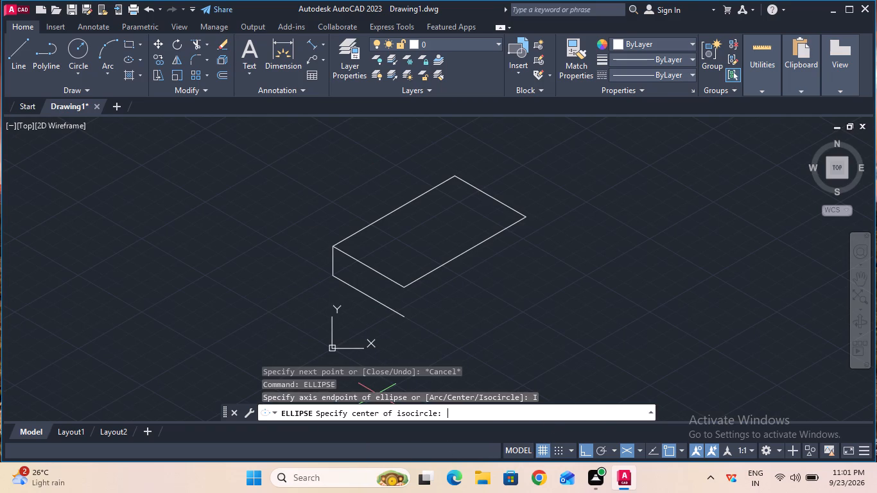
pyautogui.click(467, 254)
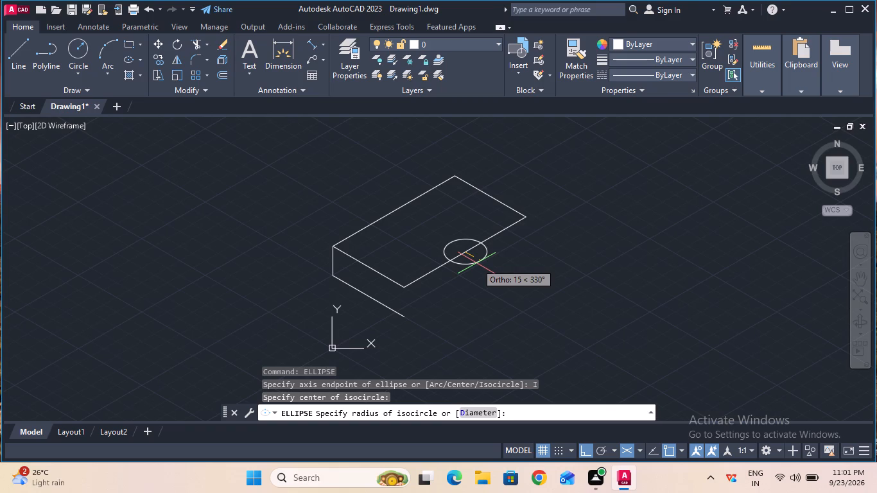
pyautogui.press('6')
pyautogui.press('0')
pyautogui.press('Return')
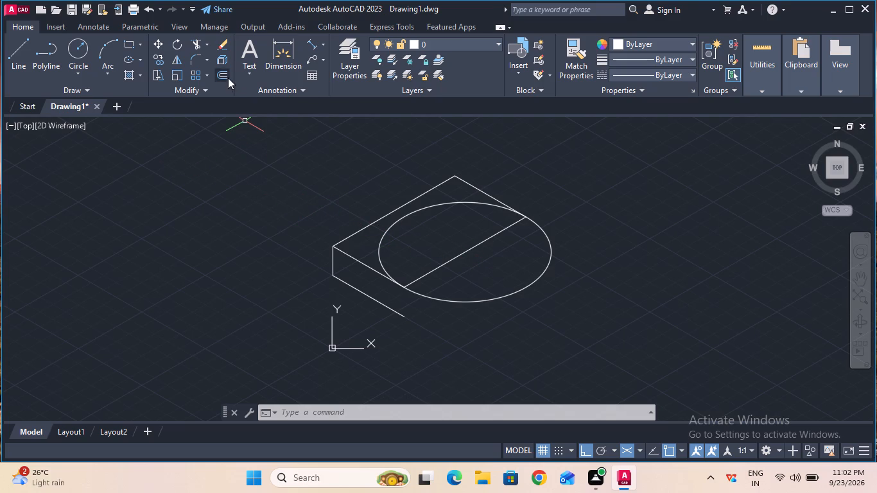
# Trim away the front 120 mm edge that runs across the inside of the isocircle.
pyautogui.click(196, 43)
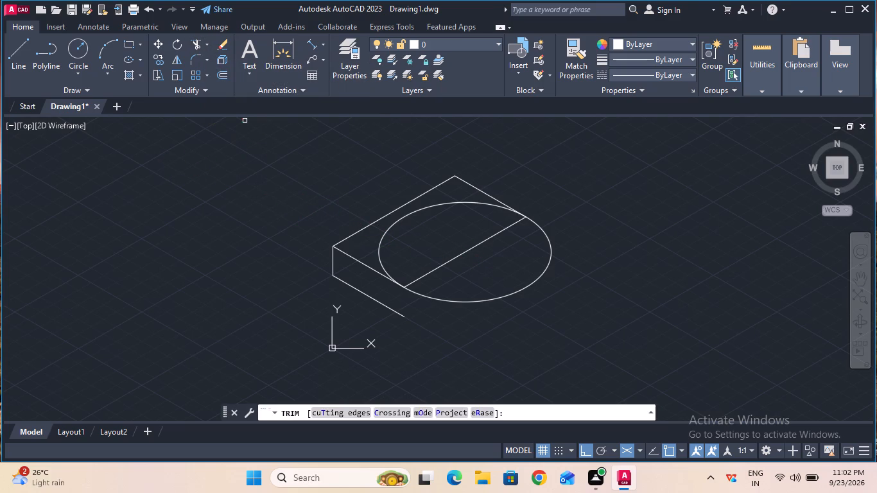
pyautogui.click(455, 256)
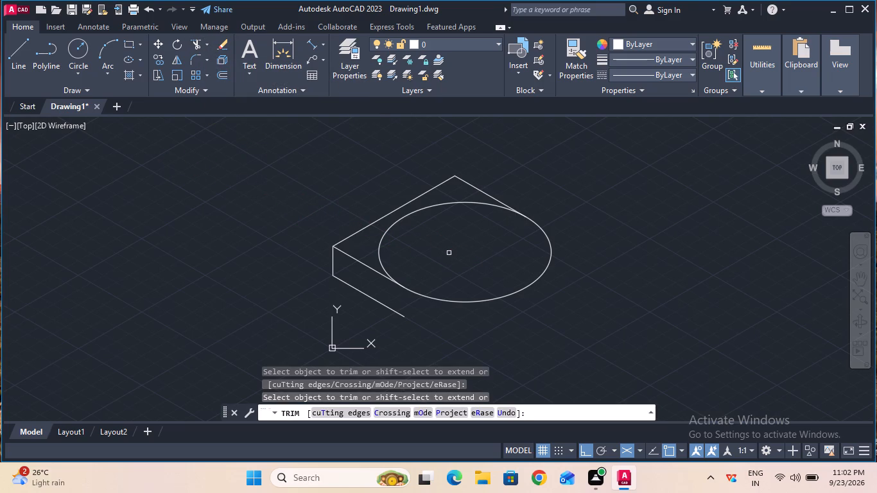
pyautogui.press('Escape')
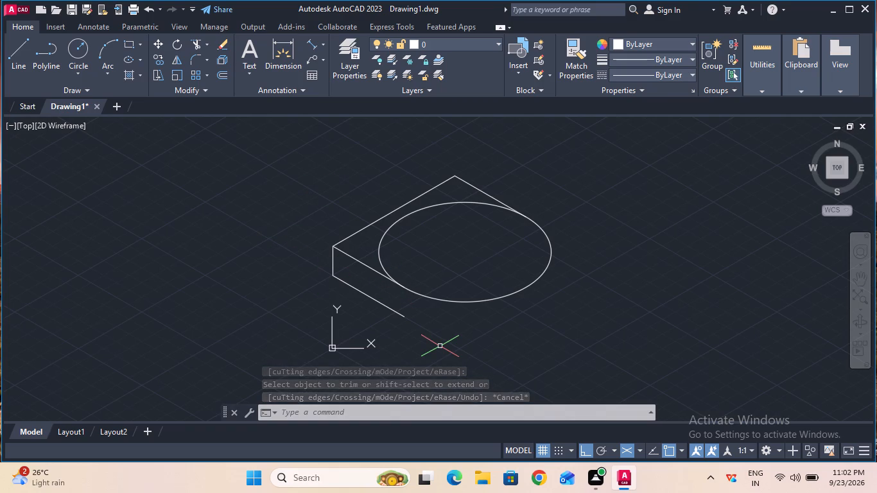
# Draw a 34 mm radius isocircle concentric with the 60 mm radius one.
pyautogui.press('e')
pyautogui.write('ll')
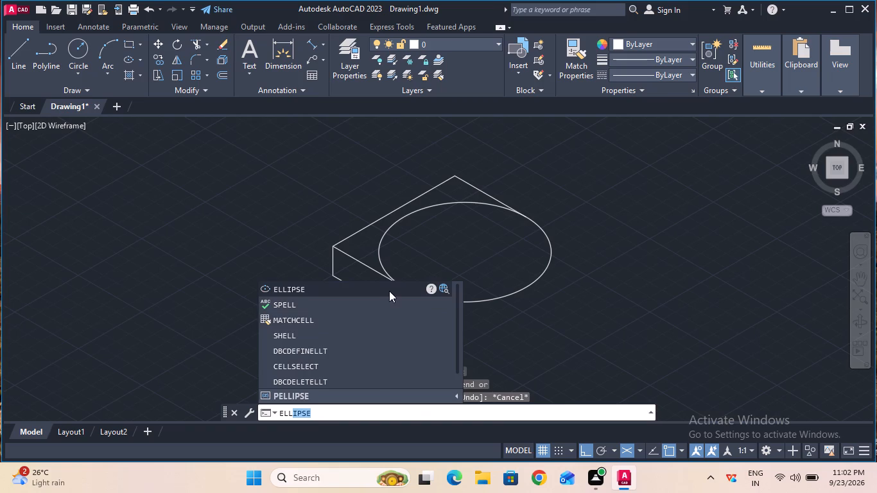
pyautogui.click(389, 291)
pyautogui.click(543, 410)
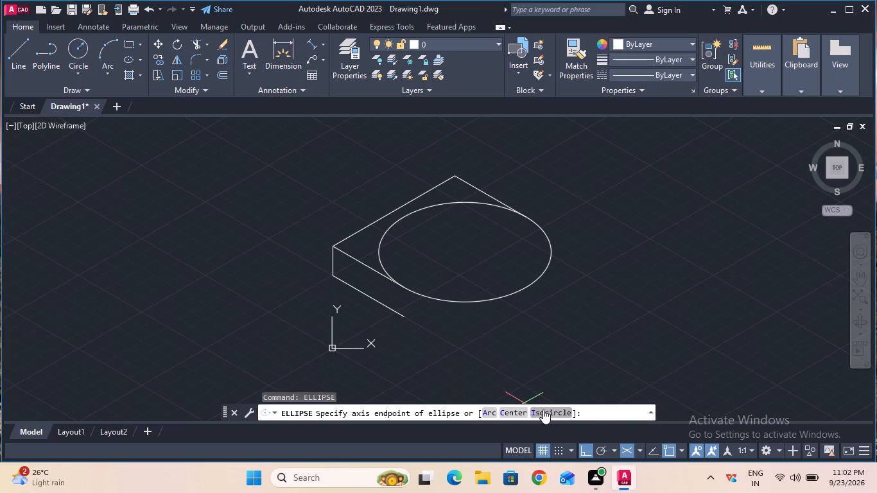
pyautogui.click(467, 250)
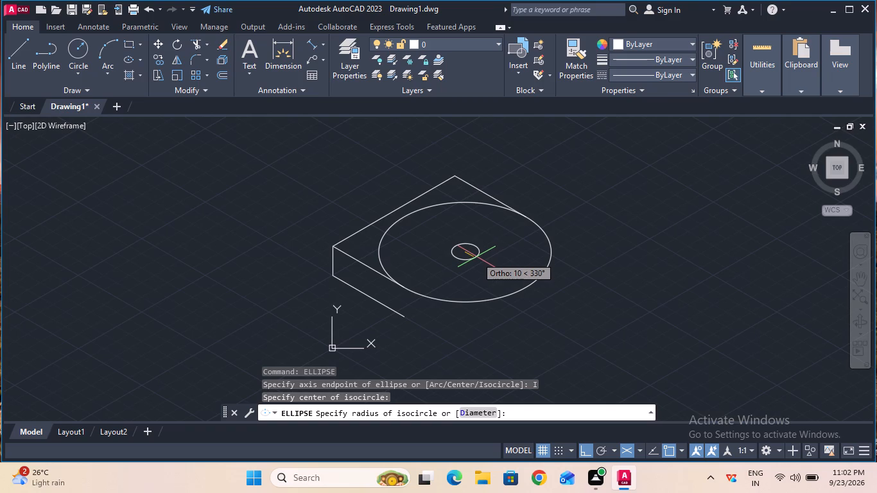
pyautogui.write('34')
pyautogui.press('Return')
pyautogui.press('Escape')
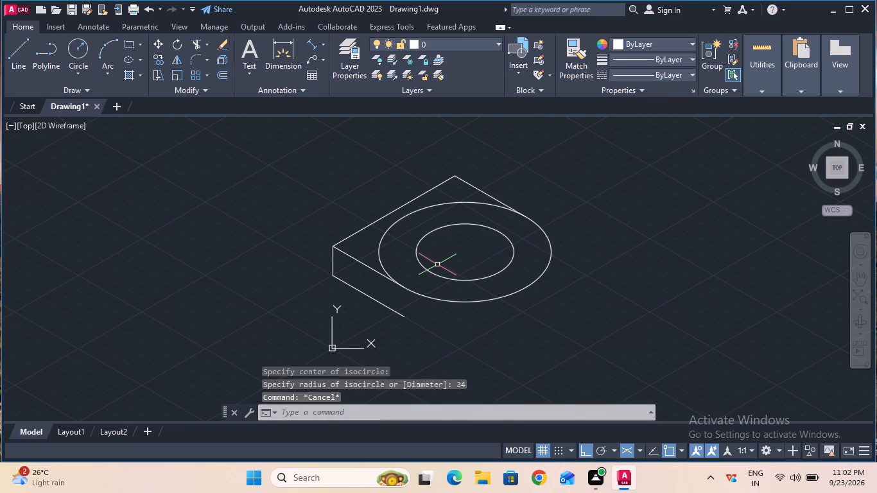
# Set the current linetype to CENTER.
pyautogui.click(668, 78)
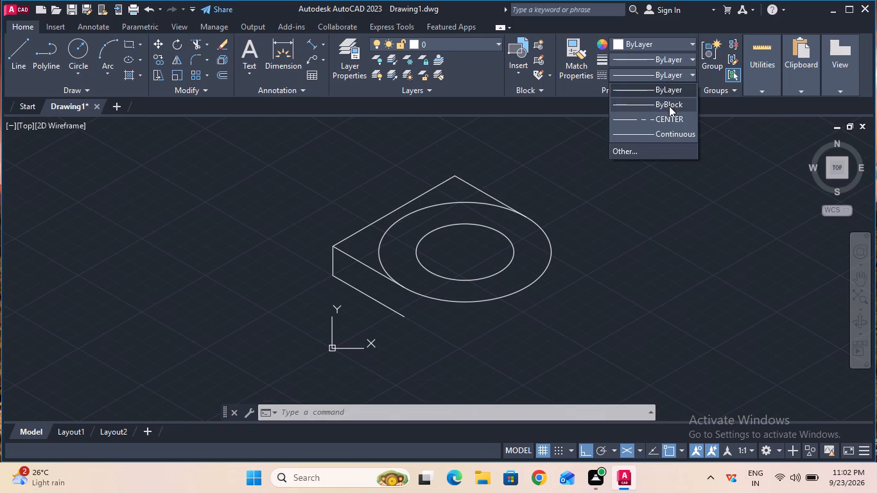
pyautogui.click(671, 114)
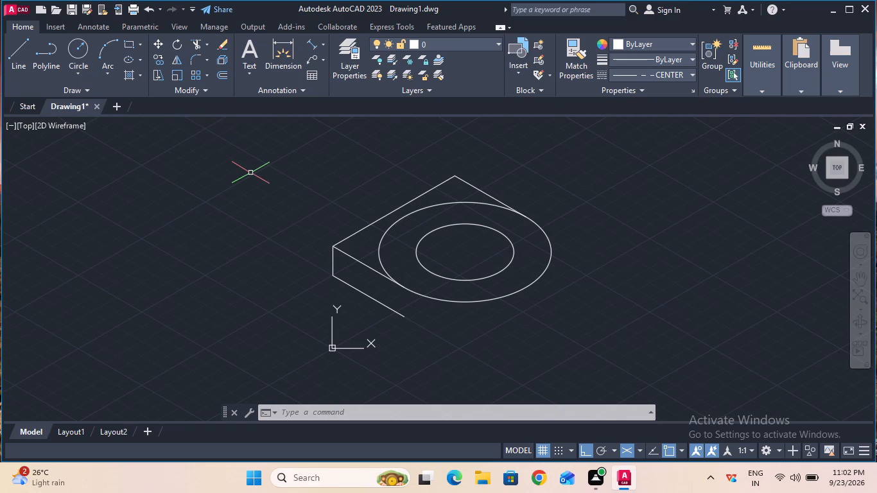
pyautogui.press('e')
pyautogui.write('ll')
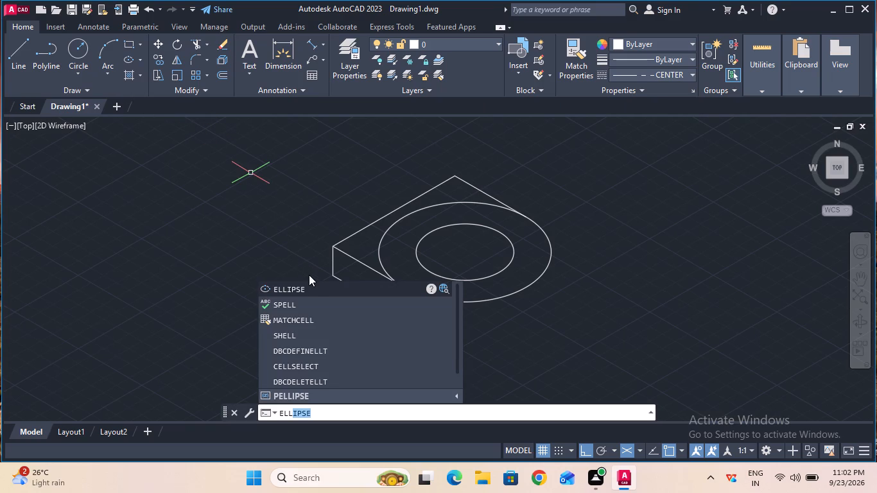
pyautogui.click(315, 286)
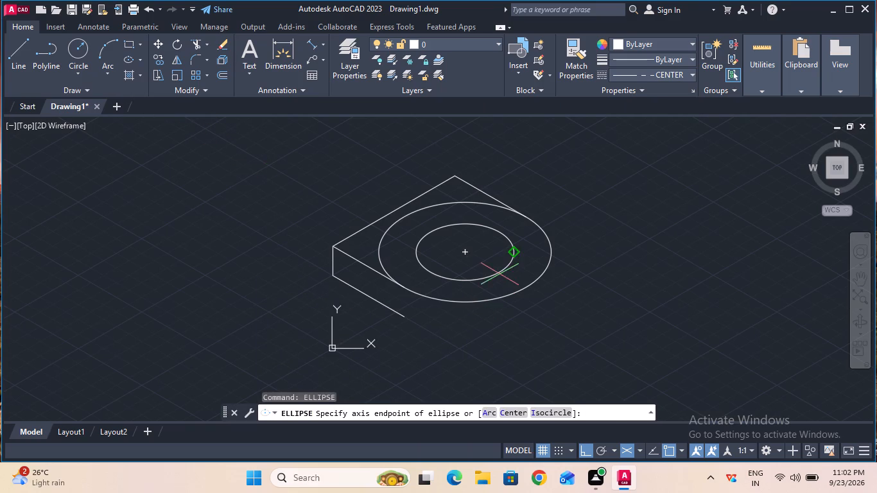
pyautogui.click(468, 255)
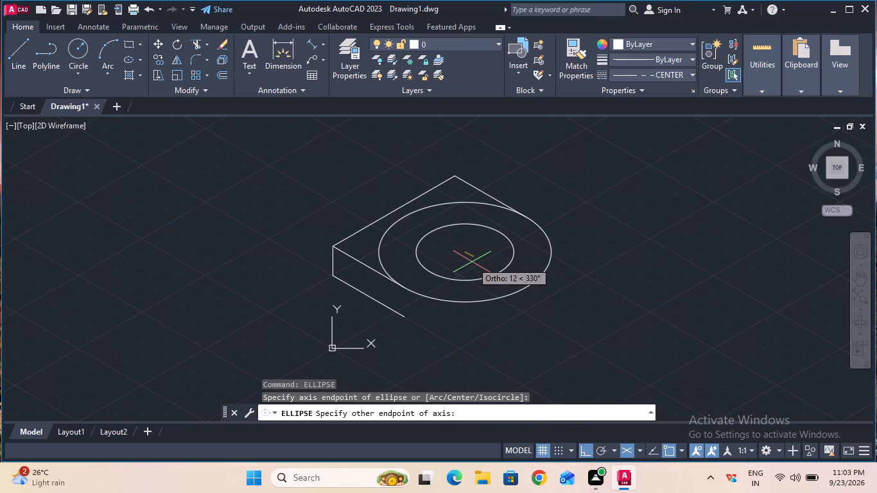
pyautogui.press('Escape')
# Draw a 50 mm radius isocircle in the CENTER linetype, concentric with the other two isocircles.
pyautogui.write('ell')
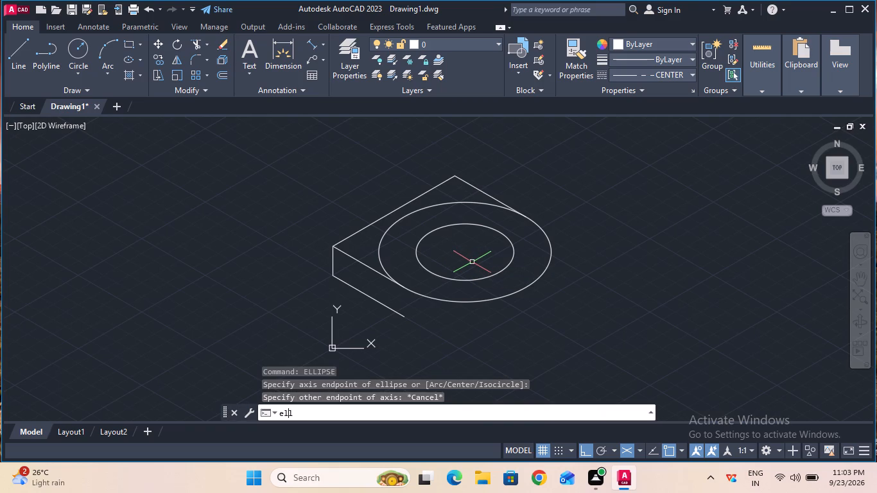
pyautogui.click(379, 285)
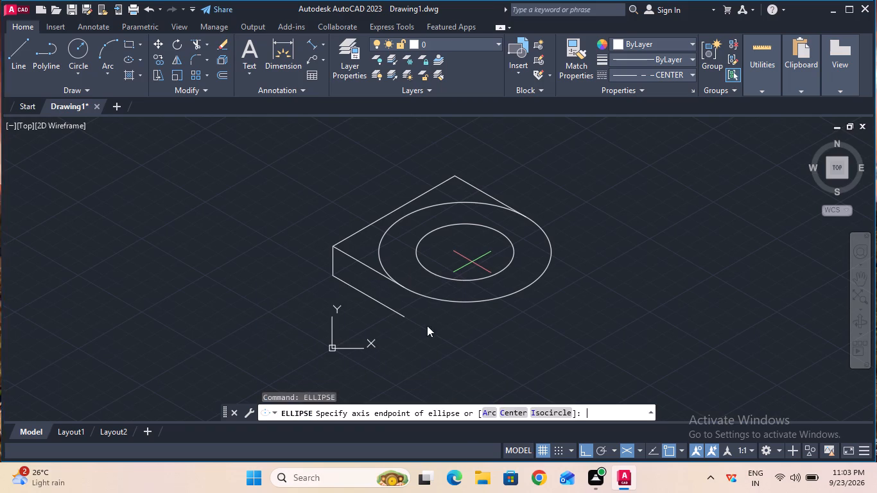
pyautogui.click(550, 411)
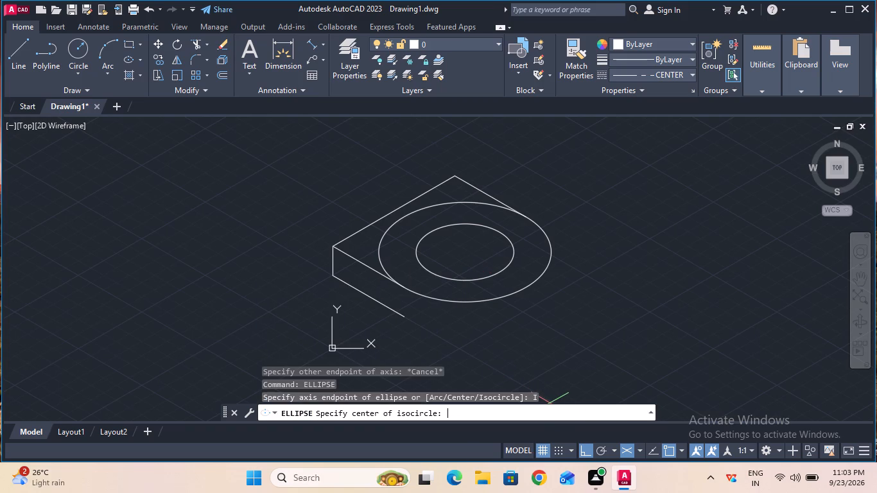
pyautogui.click(462, 254)
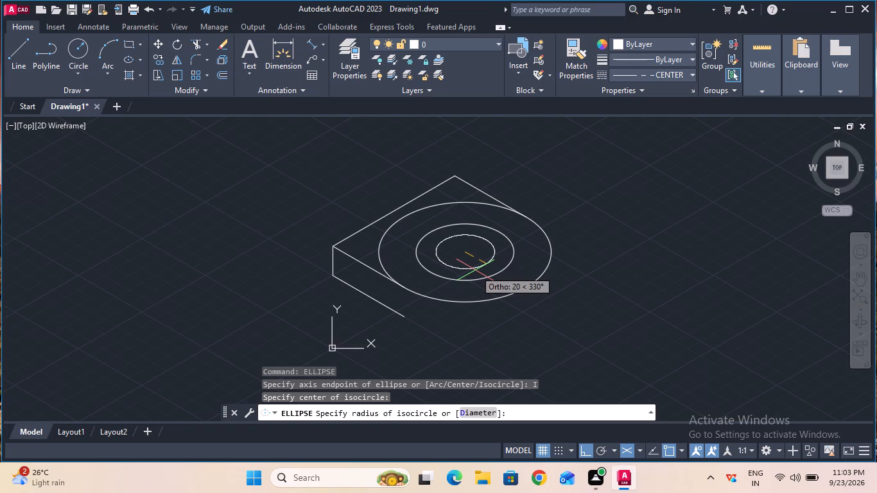
pyautogui.write('50')
pyautogui.press('Return')
pyautogui.press('Escape')
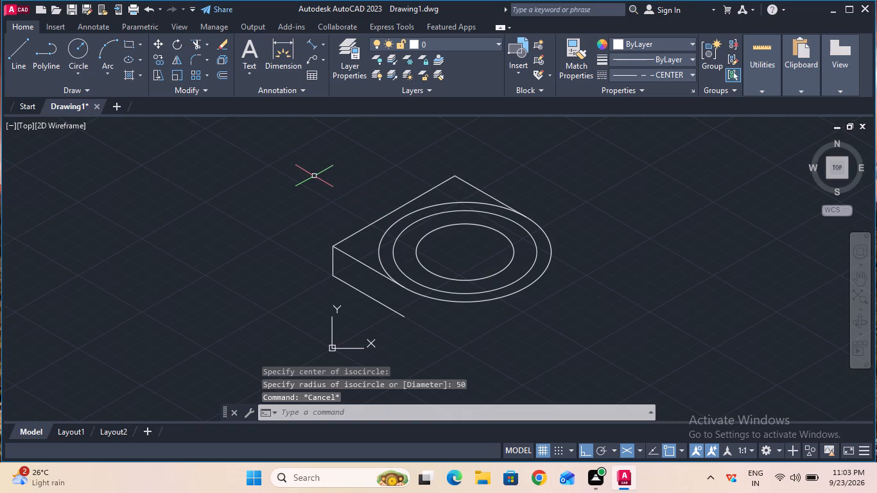
# Redraw the top face's front 120 mm edge with a line joining the free ends of the two 70 mm top edges.
pyautogui.click(20, 67)
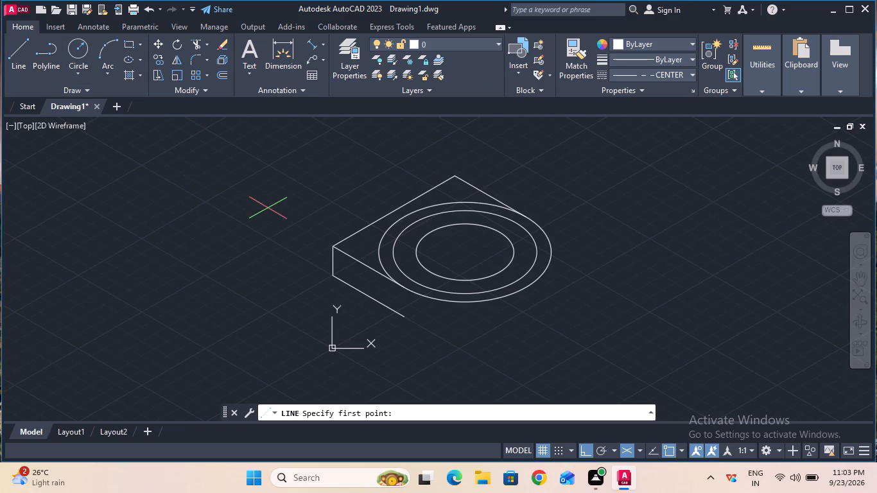
pyautogui.click(404, 286)
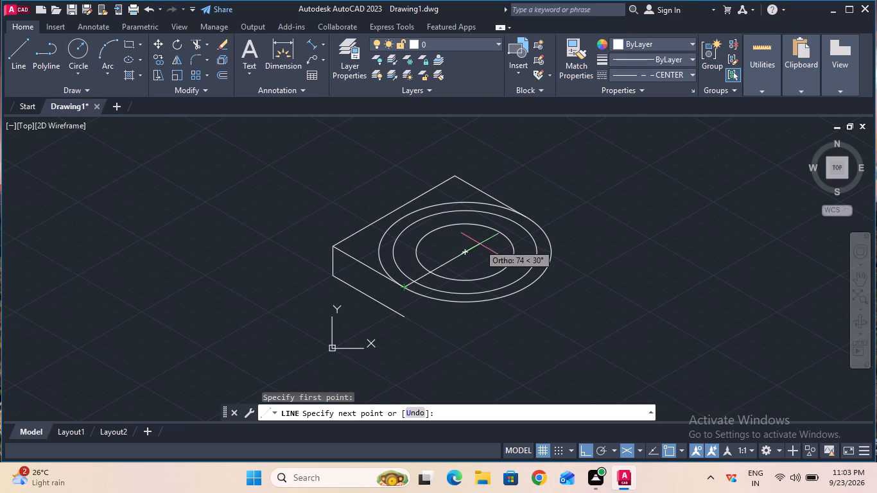
pyautogui.click(518, 219)
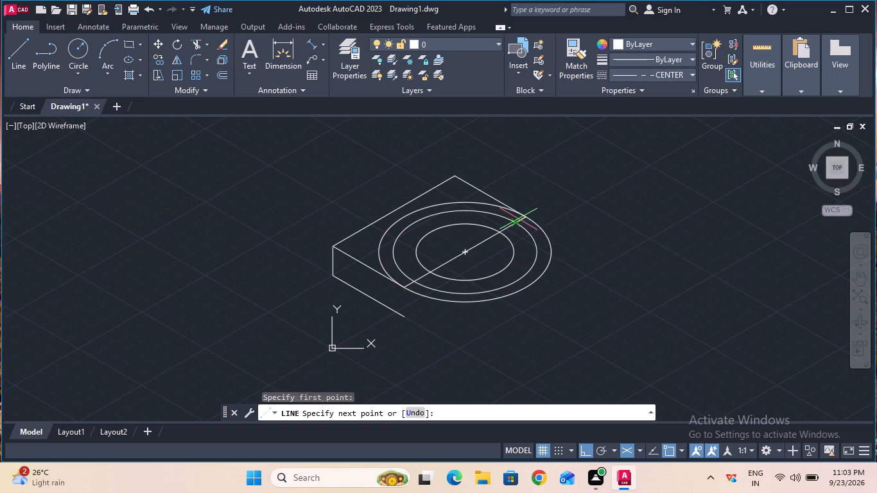
pyautogui.press('Escape')
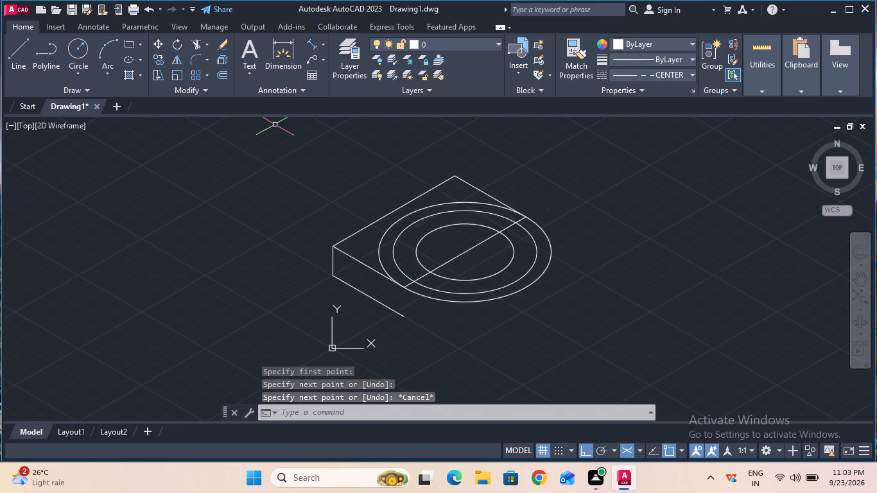
# Trim off the halves of the three isocircles that lie inside the block's top face, keeping the halves beyond the front edge.
pyautogui.click(197, 48)
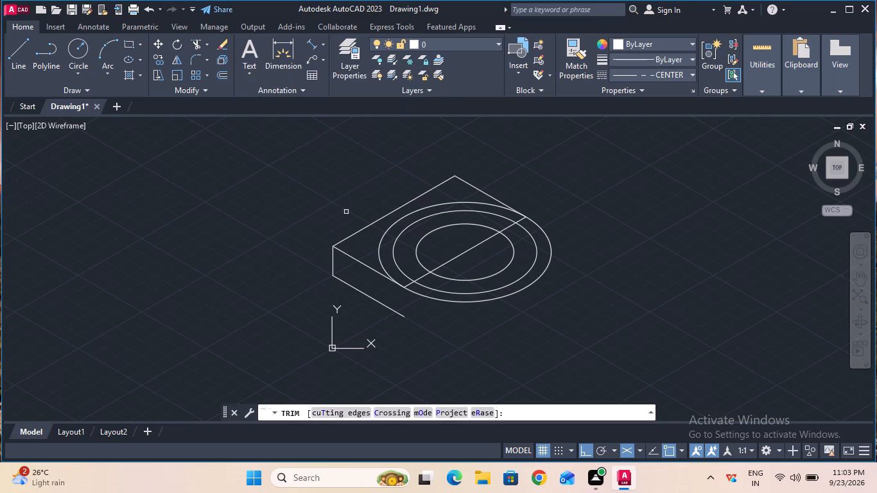
pyautogui.moveTo(376, 247); pyautogui.dragTo(422, 241)
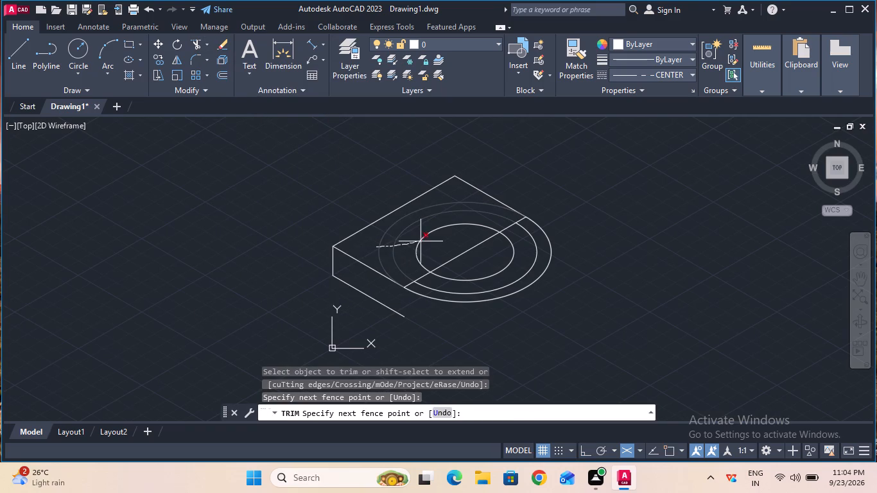
pyautogui.moveTo(422, 241); pyautogui.dragTo(428, 240)
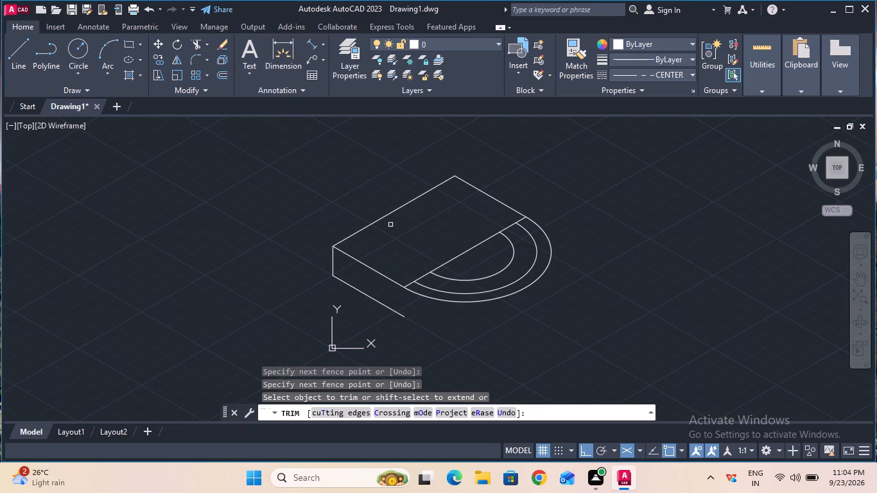
pyautogui.press('Escape')
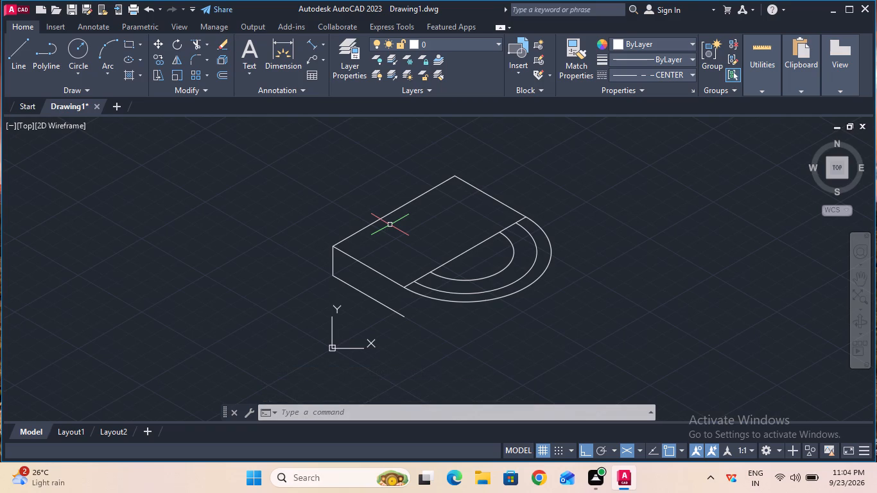
# Draw a 50 mm line in the CENTER linetype from the midpoint of the top face's front edge outward, parallel to the 70 mm edges.
pyautogui.click(12, 56)
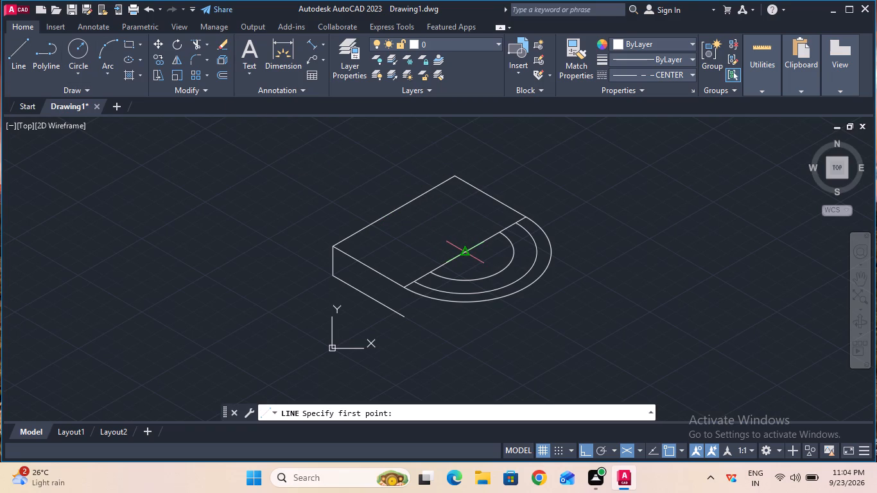
pyautogui.click(464, 251)
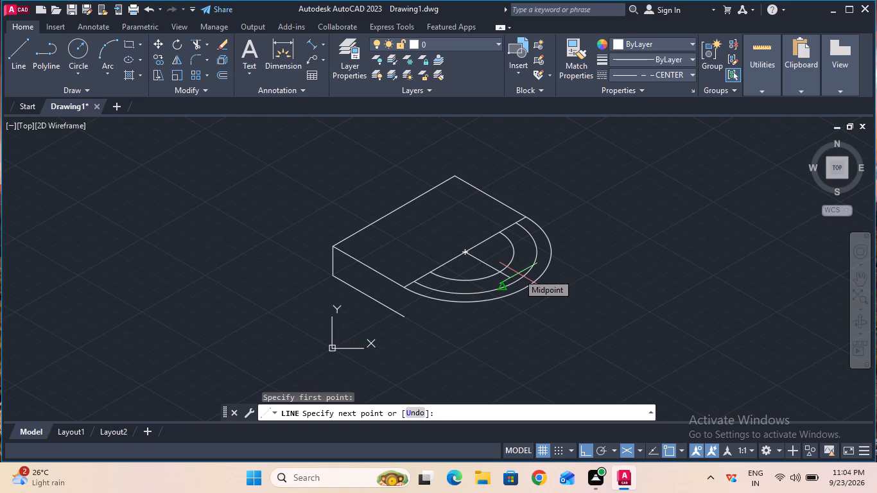
pyautogui.write('50')
pyautogui.press('Return')
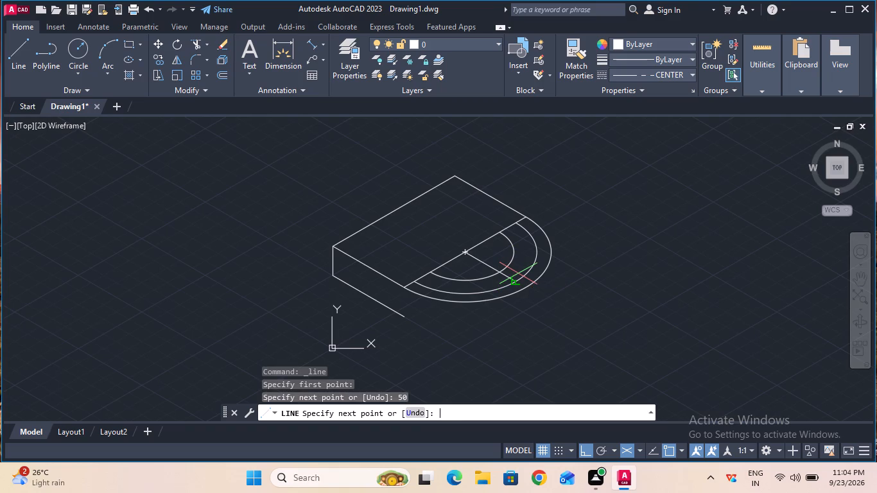
pyautogui.press('Escape')
# Set the current linetype to ByBlock.
pyautogui.keyDown('ctrl'); pyautogui.scroll(1, 485, 261); pyautogui.keyUp('ctrl')
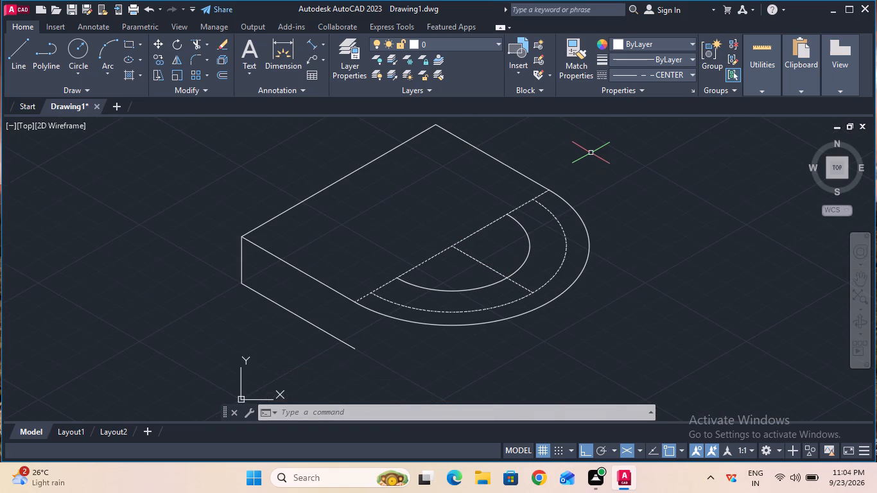
pyautogui.click(661, 74)
pyautogui.click(668, 106)
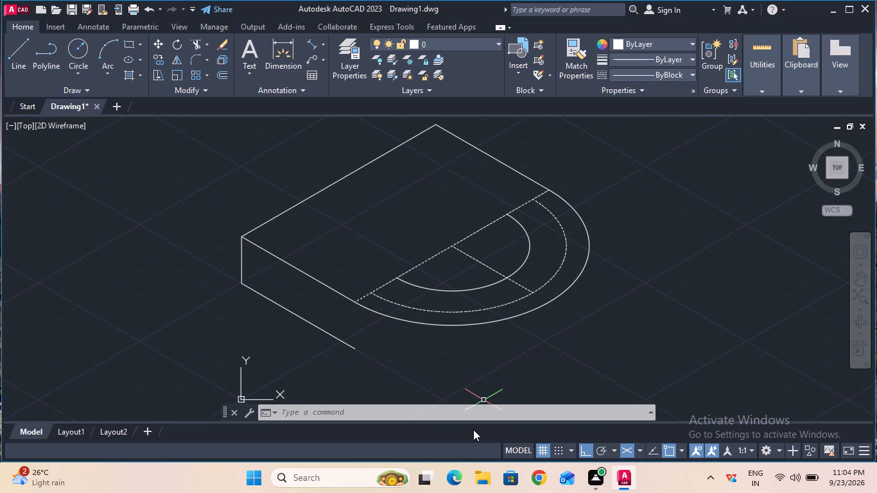
# Draw a 5 mm radius isocircle centred on the CENTER arc's end nearest the block's 25 mm vertical edge.
pyautogui.write('ell')
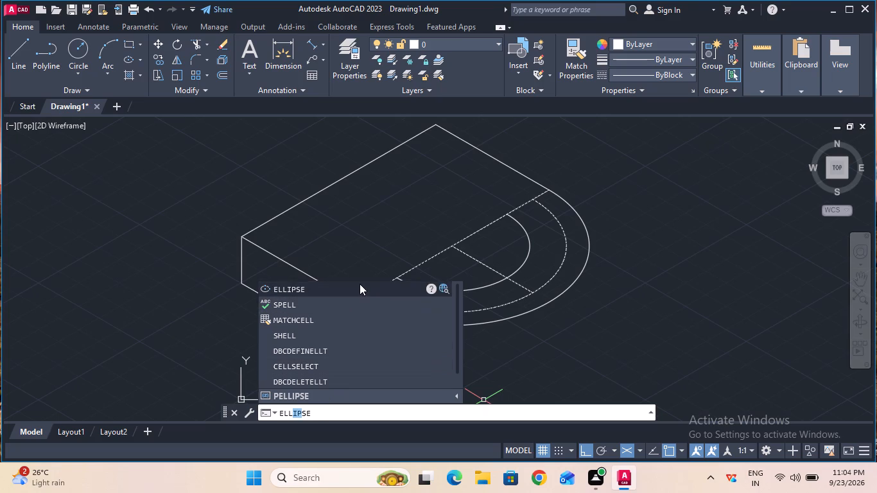
pyautogui.click(359, 285)
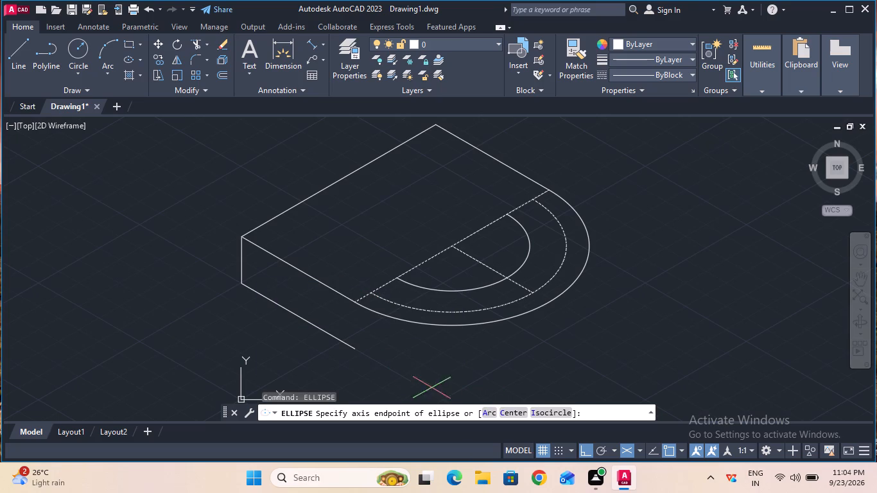
pyautogui.click(550, 412)
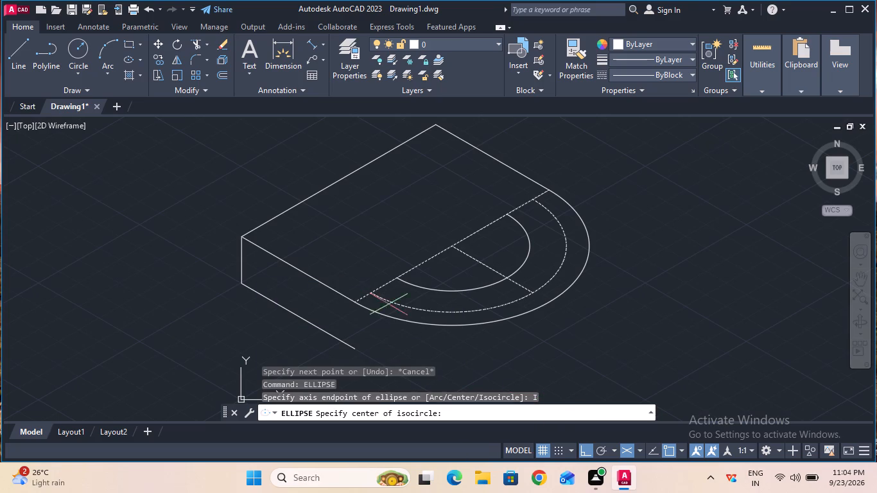
pyautogui.click(374, 290)
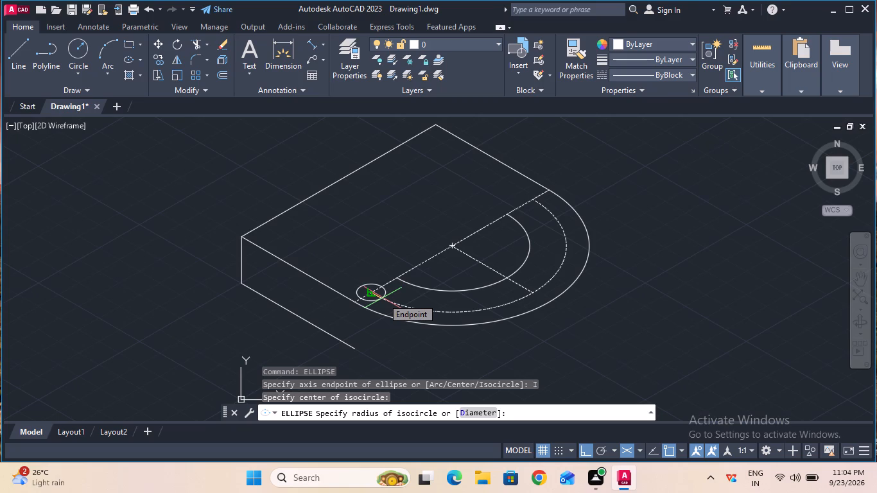
pyautogui.press('5')
pyautogui.press('Return')
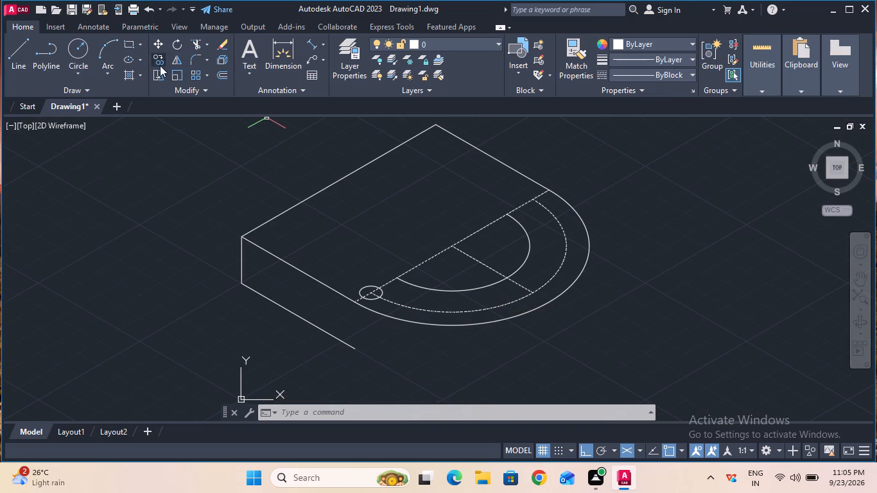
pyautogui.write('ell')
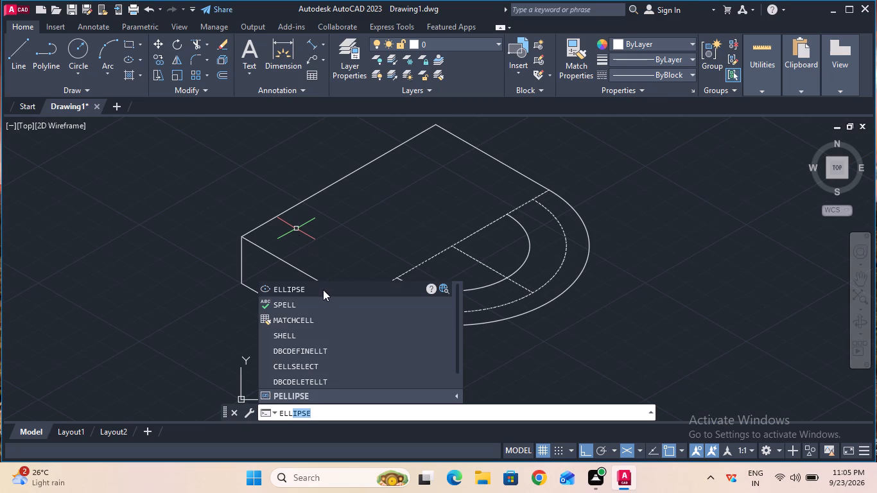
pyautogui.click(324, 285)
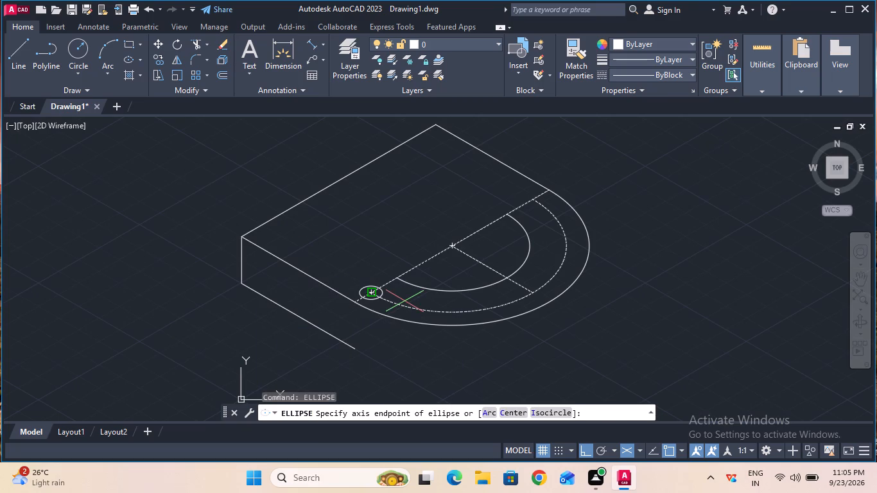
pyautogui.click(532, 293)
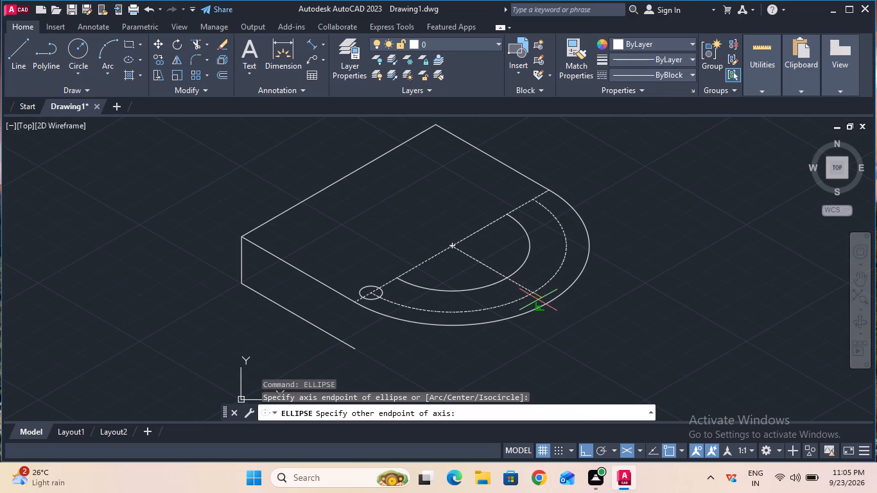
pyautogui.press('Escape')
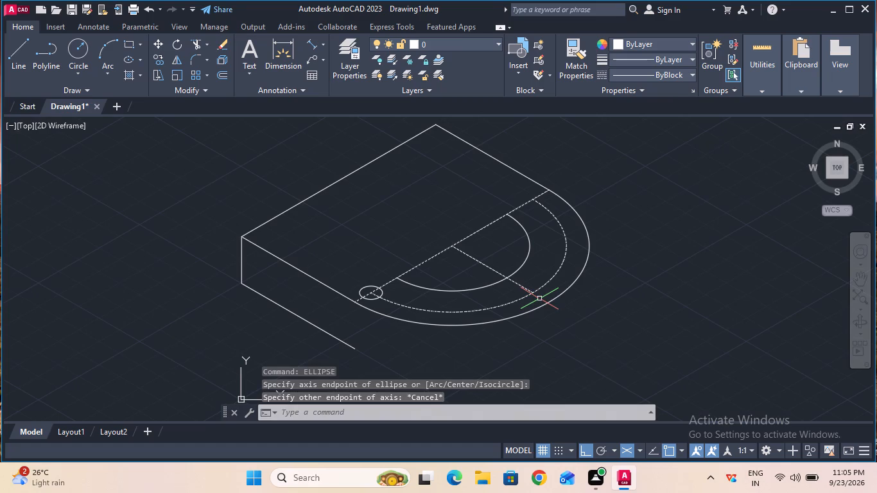
# Draw a 5 mm radius isocircle centred where the 50 mm centre line meets the CENTER arc.
pyautogui.write('ell')
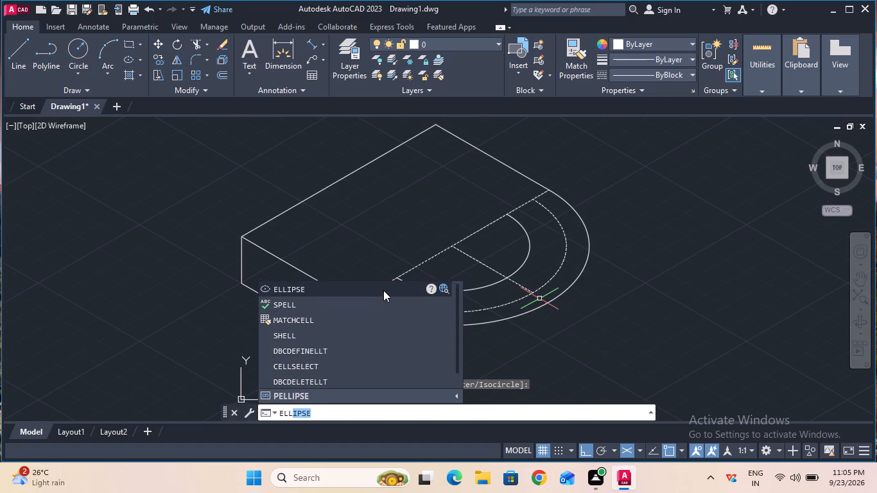
pyautogui.click(383, 290)
pyautogui.click(543, 413)
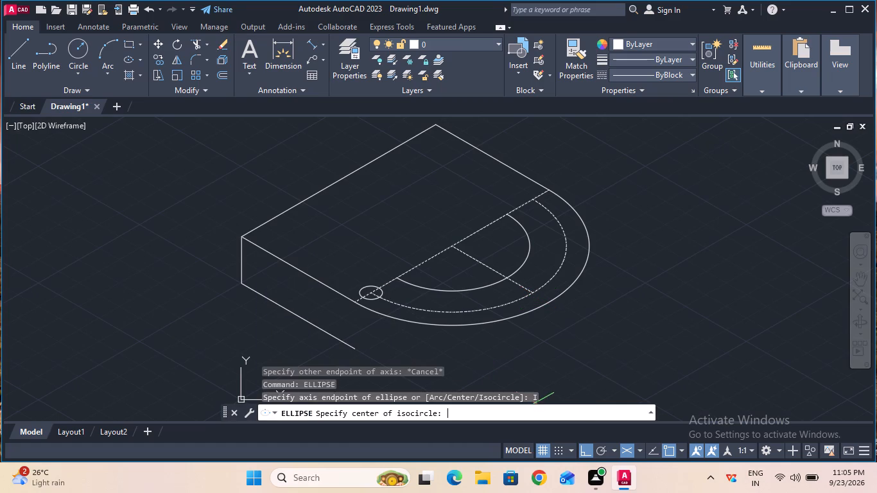
pyautogui.click(530, 295)
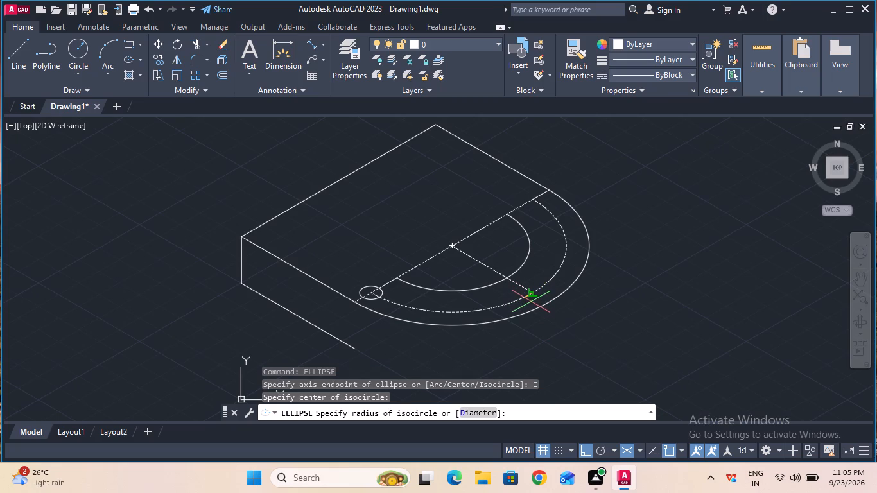
pyautogui.press('5')
pyautogui.press('Return')
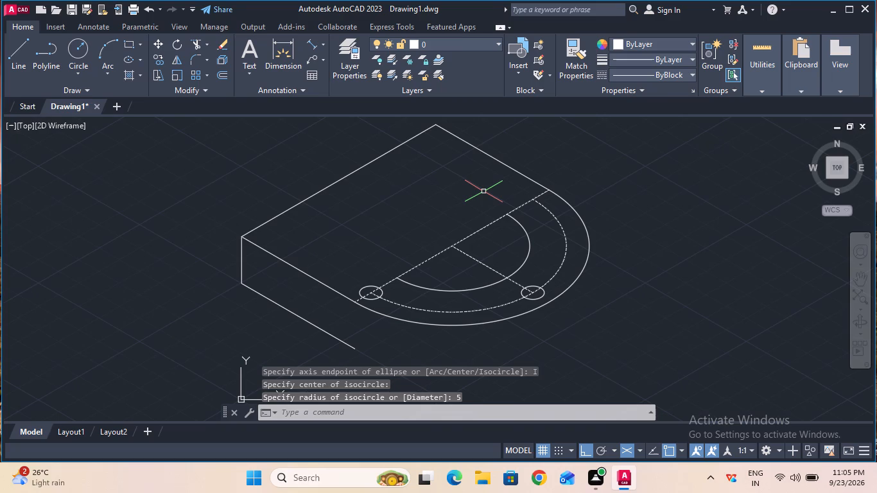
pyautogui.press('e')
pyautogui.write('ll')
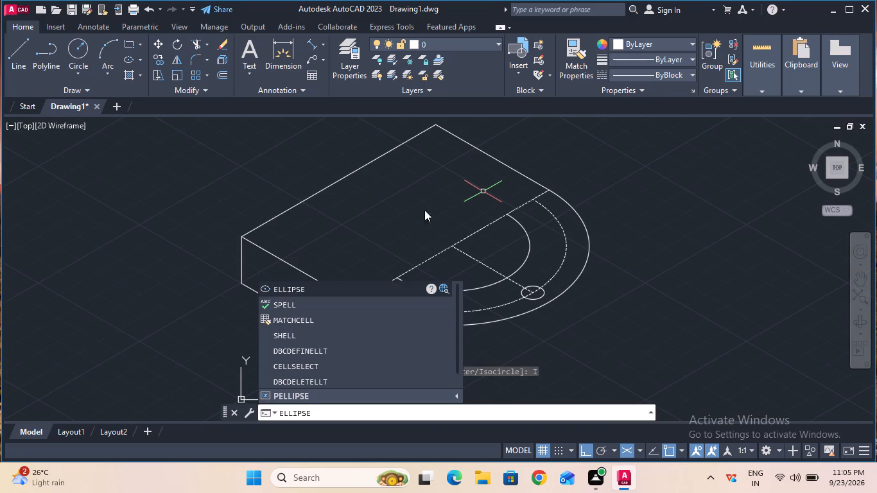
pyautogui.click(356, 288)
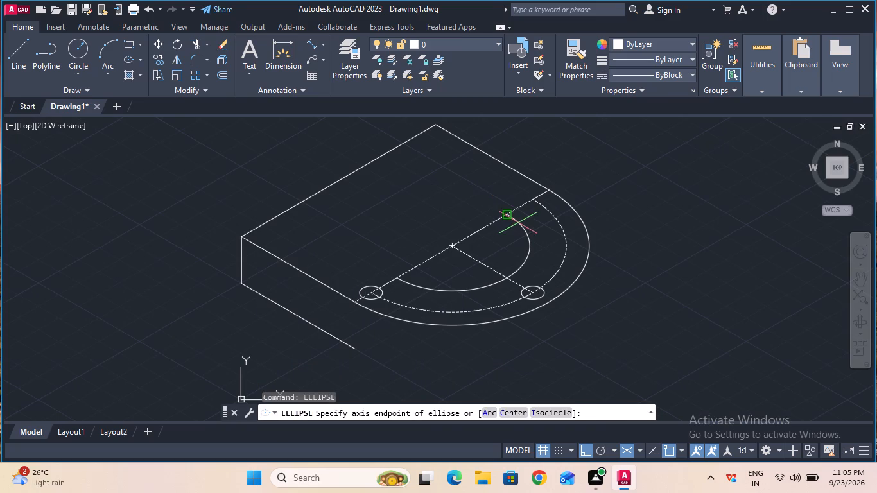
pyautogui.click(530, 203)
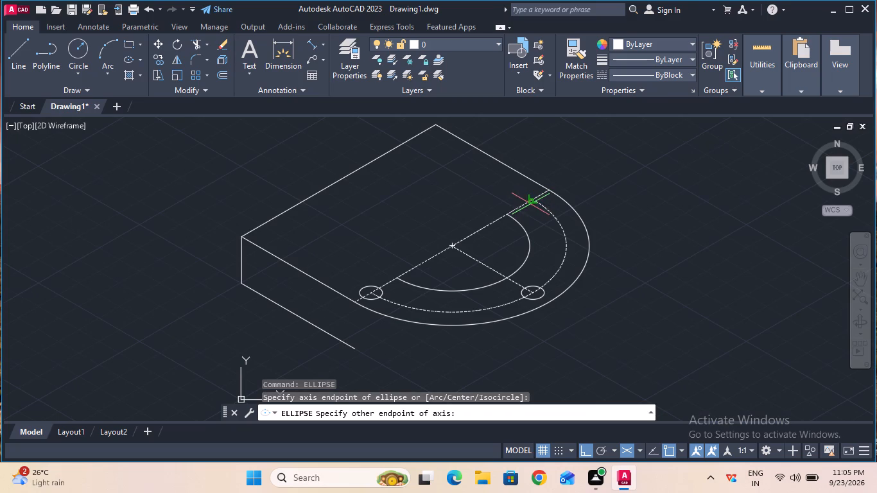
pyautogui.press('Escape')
# Draw a 5 mm radius isocircle centred on the remaining free end of the CENTER arc.
pyautogui.write('ell')
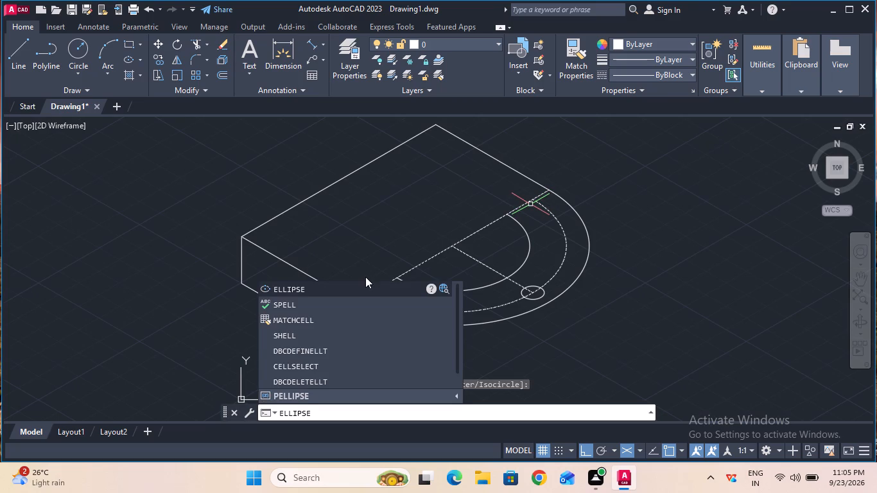
pyautogui.click(365, 286)
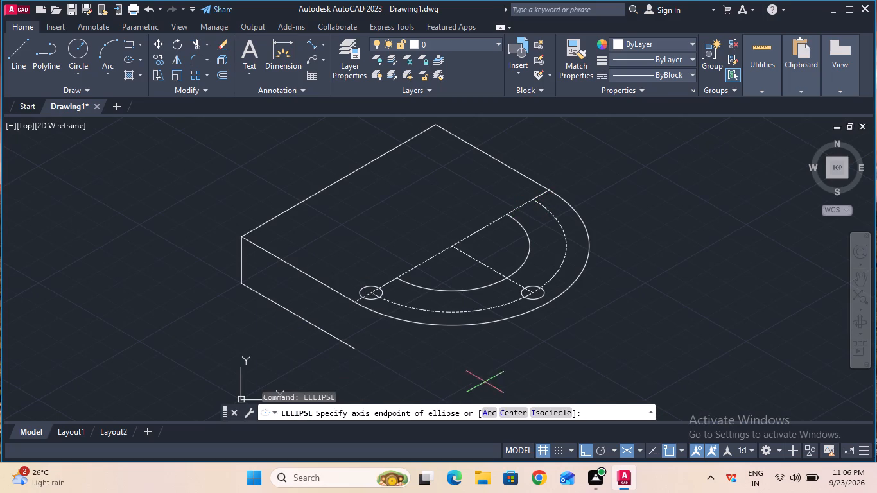
pyautogui.click(551, 409)
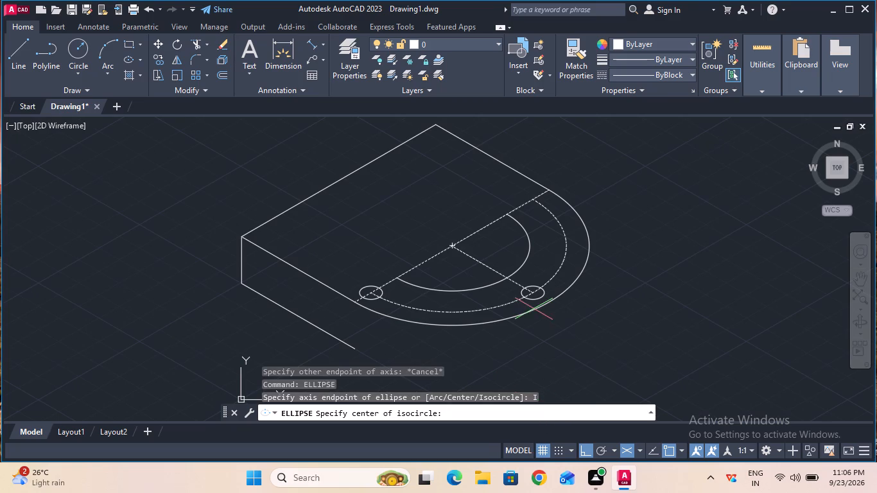
pyautogui.click(537, 203)
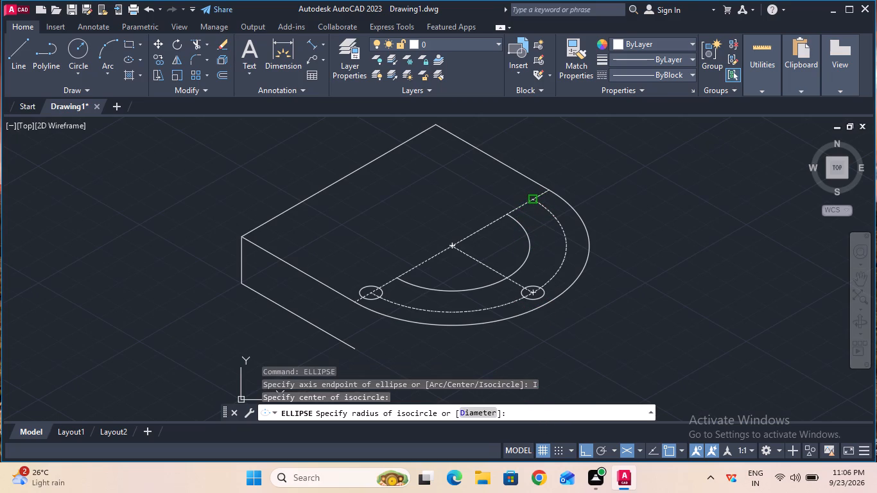
pyautogui.press('5')
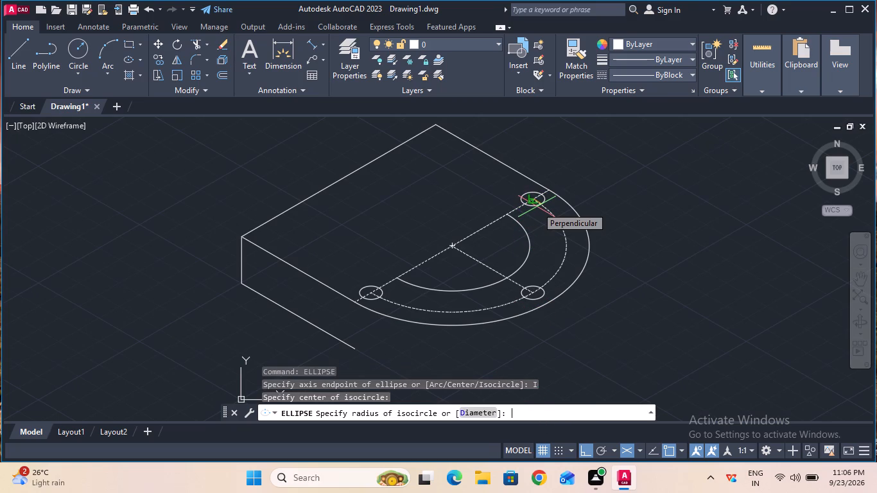
pyautogui.press('Return')
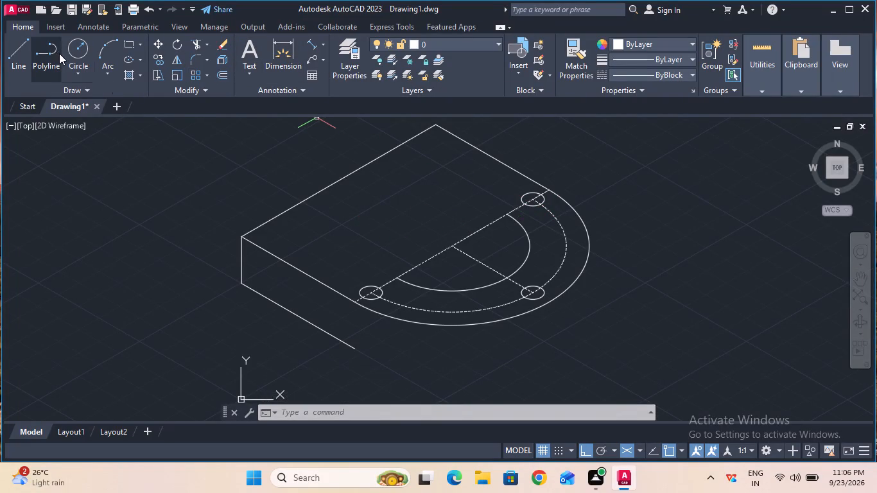
# Delete the innermost semicircular arc, leaving the CENTER arc and the outer arc.
pyautogui.click(437, 288)
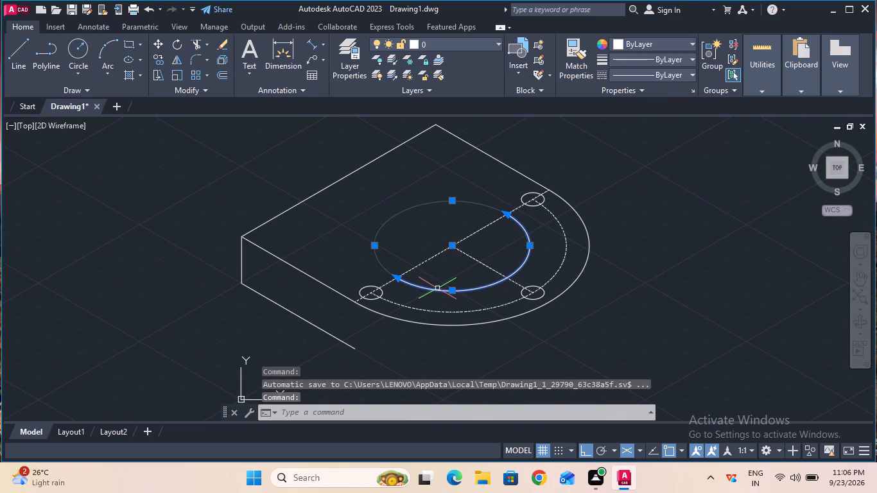
pyautogui.press('Delete')
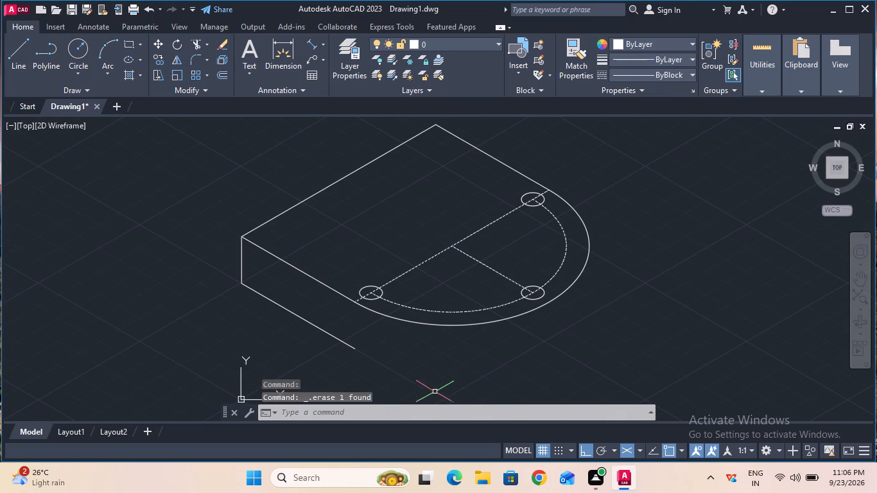
# Draw a 34 mm radius isocircle centred where the two dashed centre lines meet on the block's top face.
pyautogui.click(430, 414)
pyautogui.press('e')
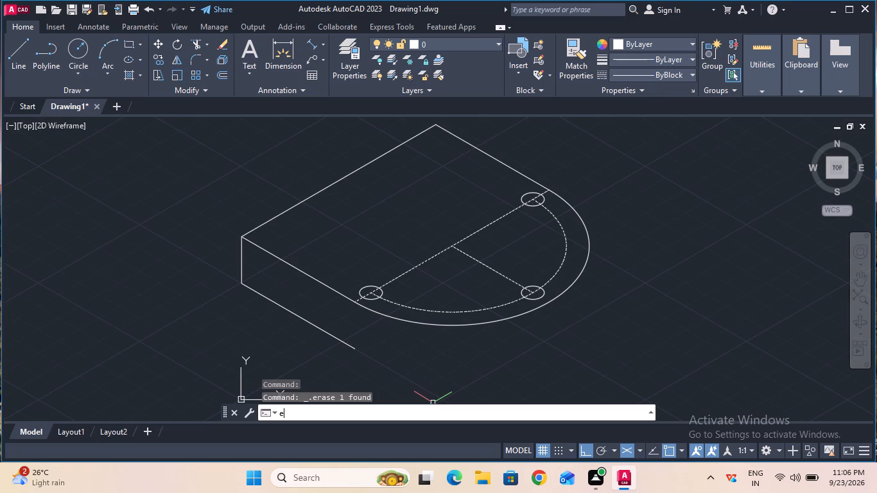
pyautogui.write('ll')
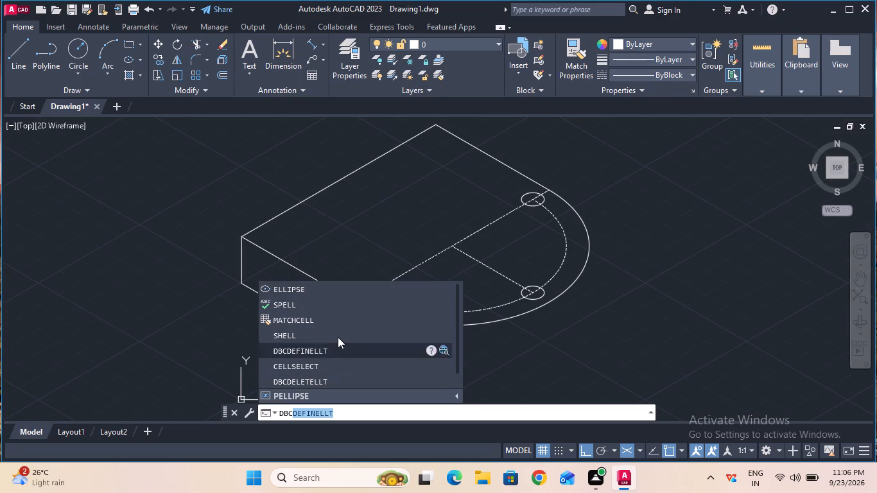
pyautogui.click(341, 282)
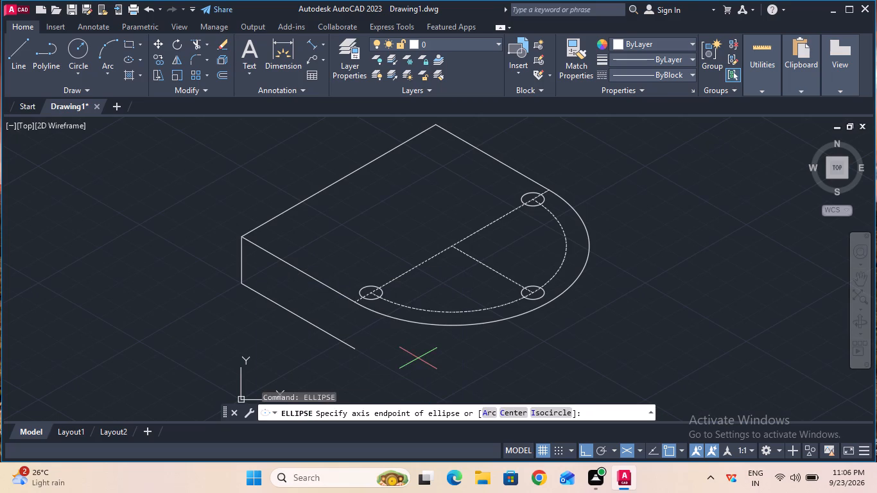
pyautogui.click(547, 410)
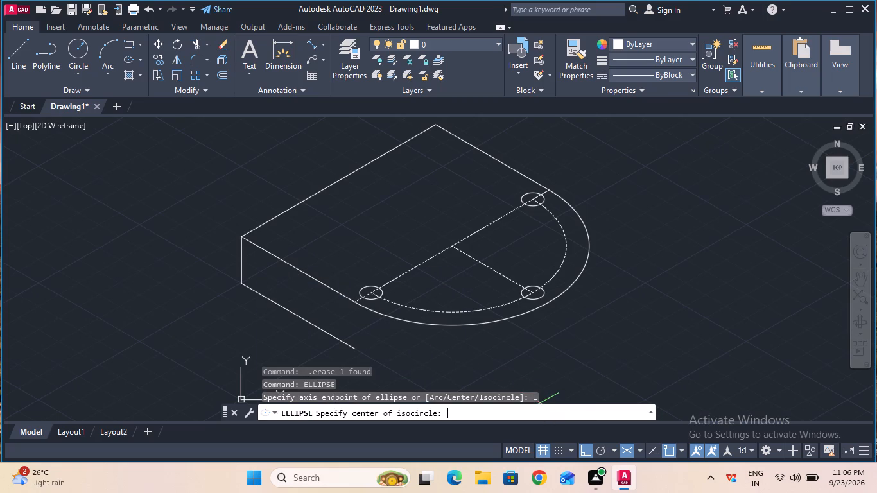
pyautogui.click(451, 243)
pyautogui.press('3')
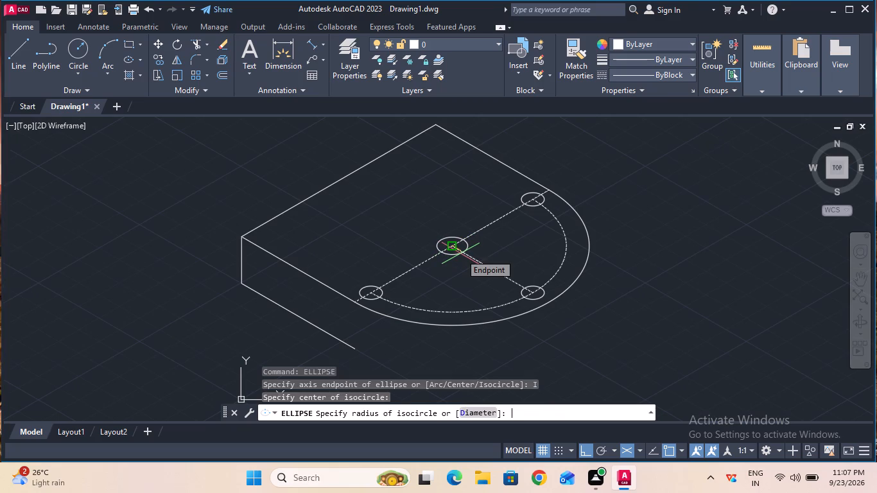
pyautogui.press('4')
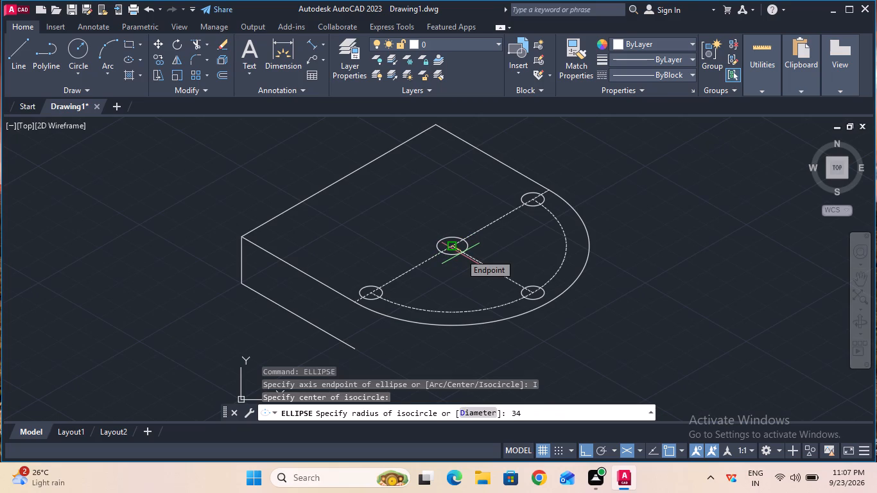
pyautogui.press('Return')
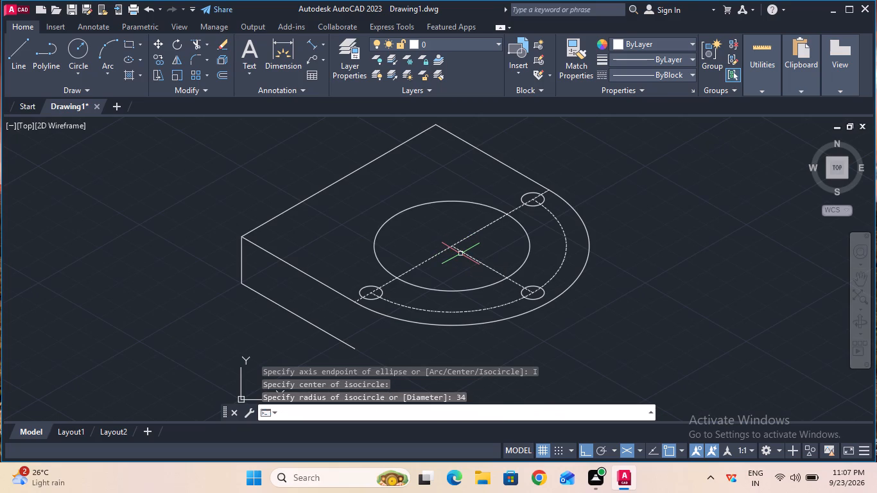
pyautogui.press('Escape')
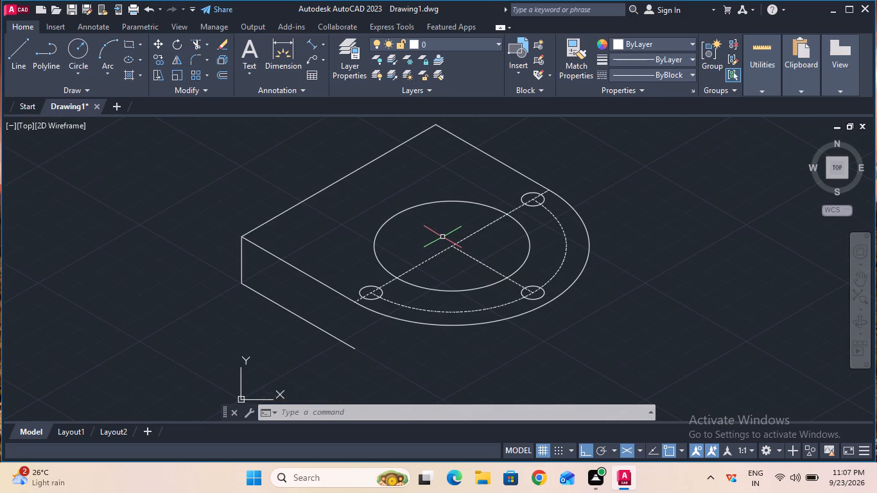
# Copy the 34 mm radius isocircle 10 mm straight down from its centre, using the right isoplane.
pyautogui.click(161, 58)
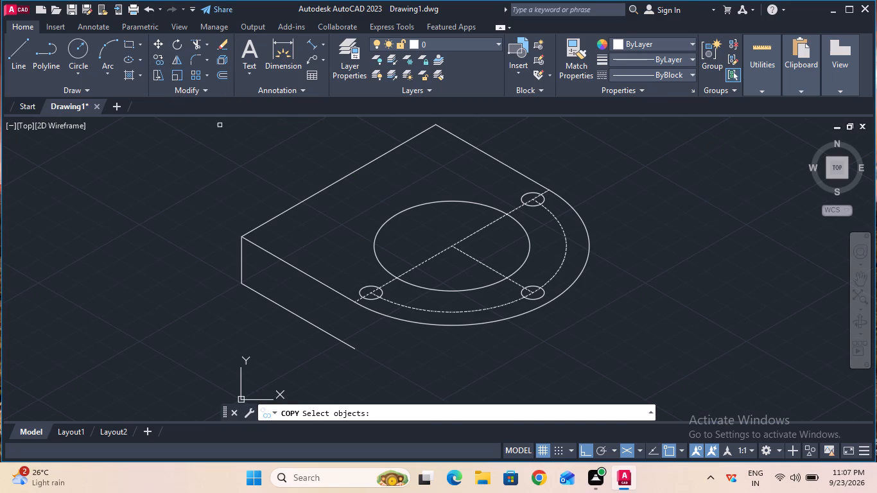
pyautogui.click(433, 202)
pyautogui.press('Return')
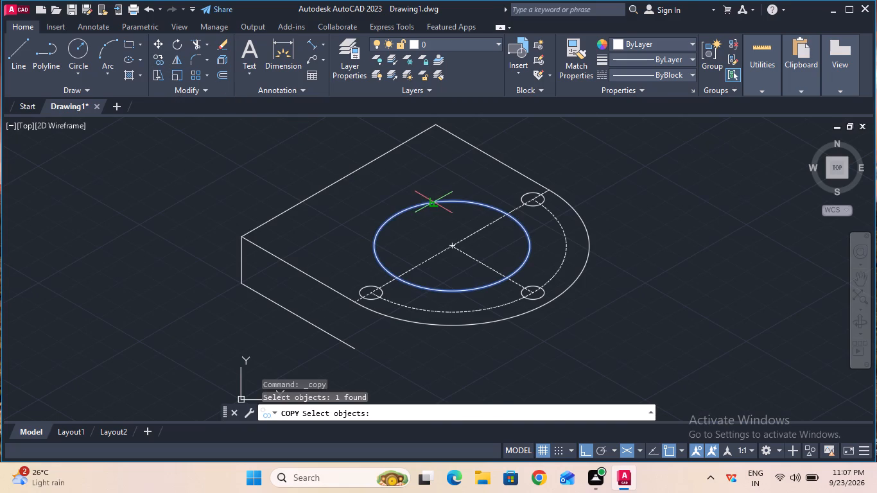
pyautogui.click(453, 242)
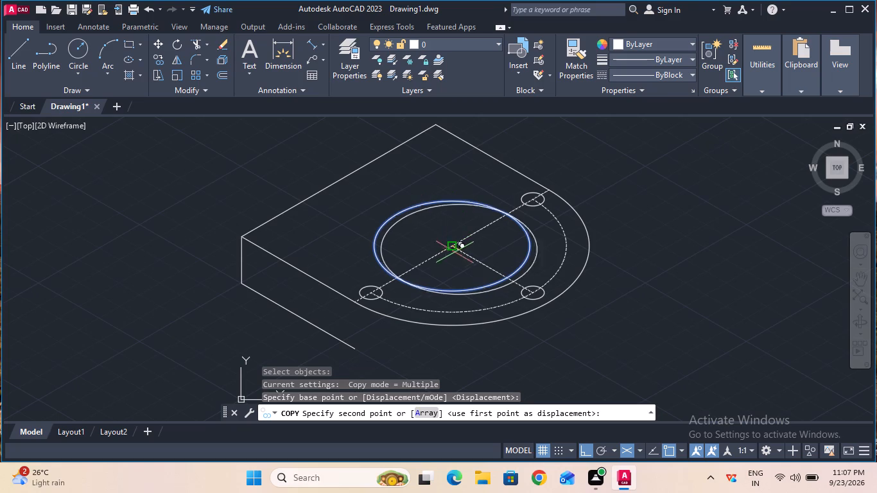
pyautogui.press('F5')
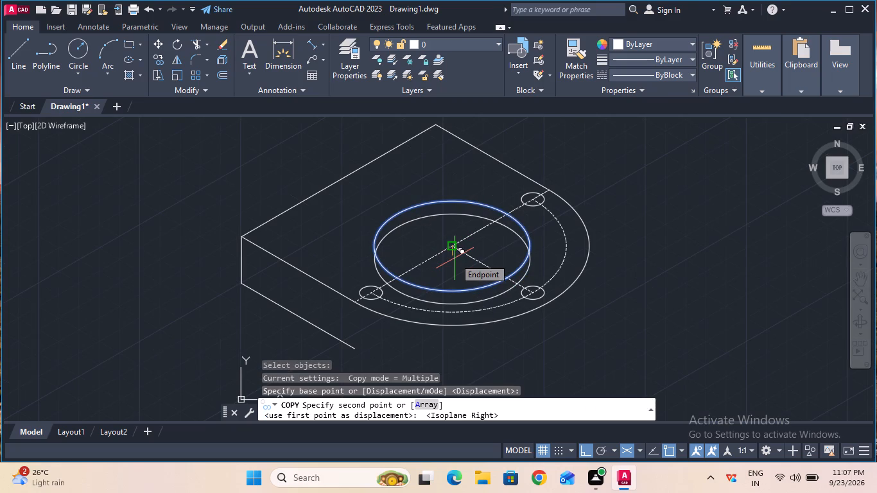
pyautogui.press('1')
pyautogui.press('0')
pyautogui.press('Return')
pyautogui.press('Escape')
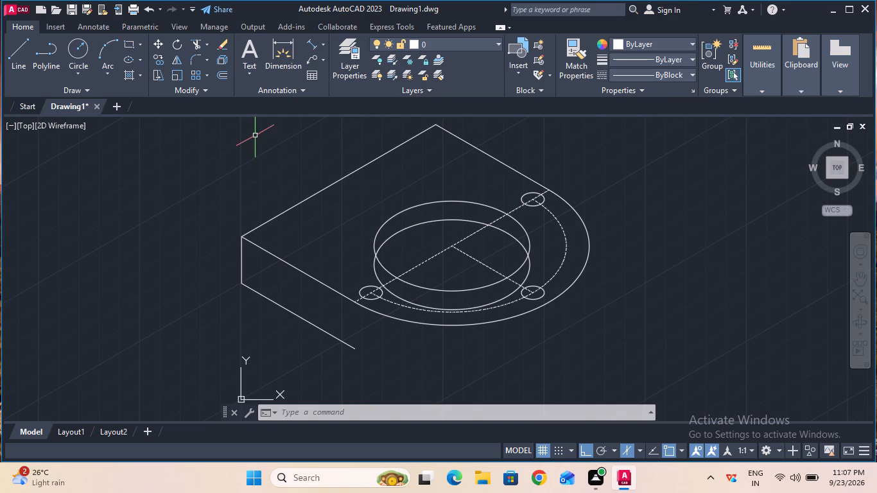
# Trim the portions of the lower copied circle that fall outside the original 34 mm radius isocircle.
pyautogui.click(195, 43)
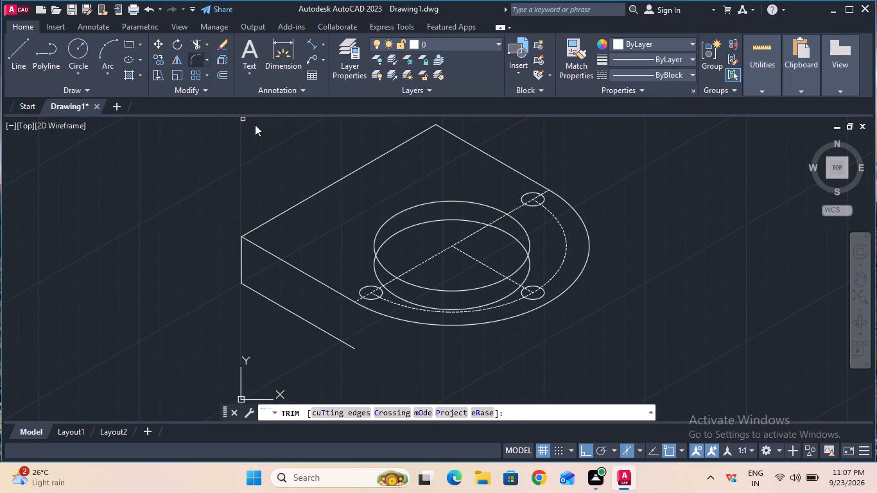
pyautogui.click(374, 273)
pyautogui.click(390, 290)
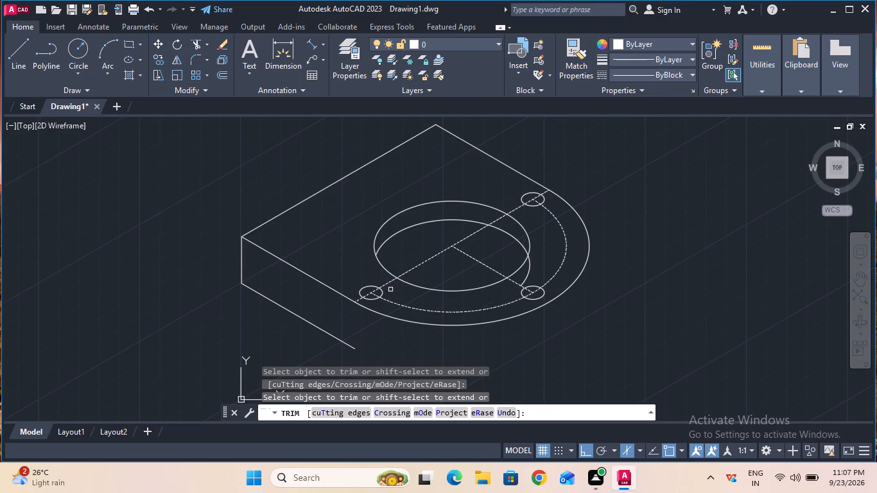
pyautogui.click(528, 270)
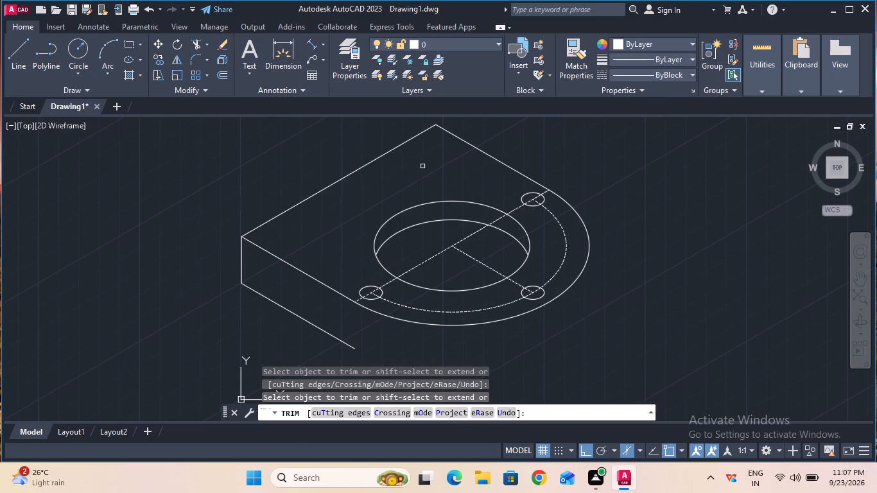
pyautogui.press('Escape')
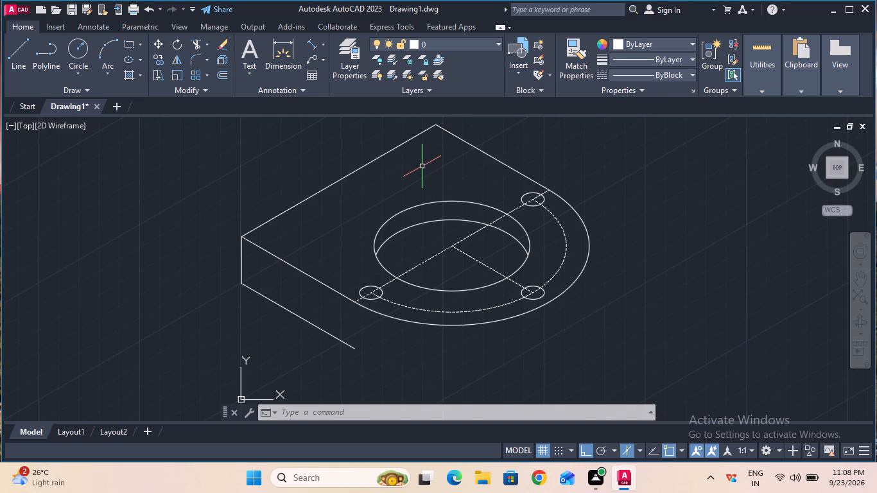
# Check the vertical distance between the tops of the original and copied circles with an aligned dimension, without placing it.
pyautogui.click(314, 44)
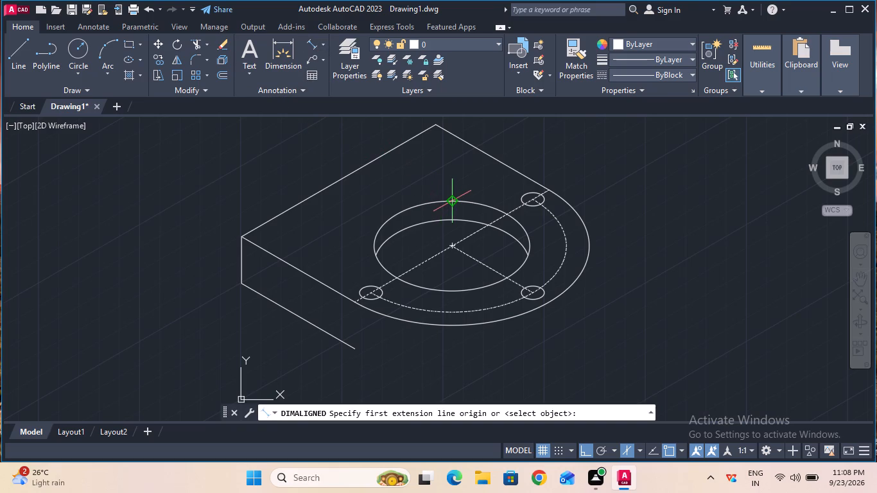
pyautogui.click(451, 202)
pyautogui.click(451, 220)
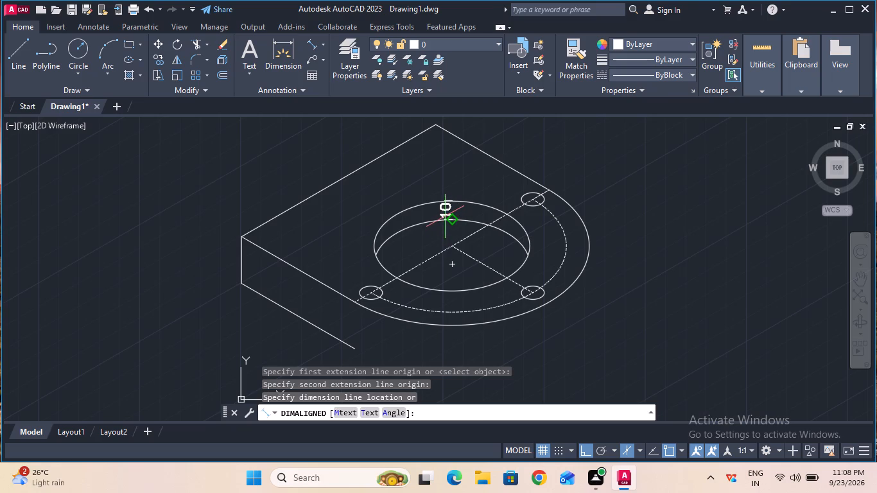
pyautogui.press('Escape')
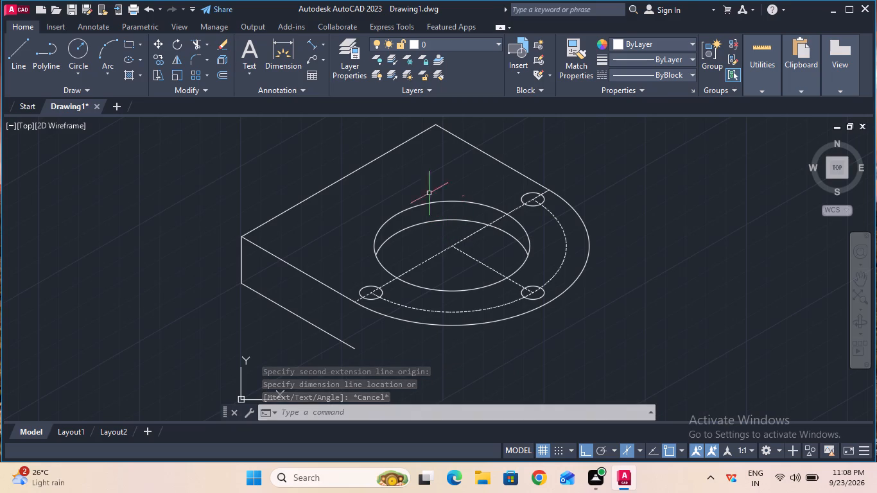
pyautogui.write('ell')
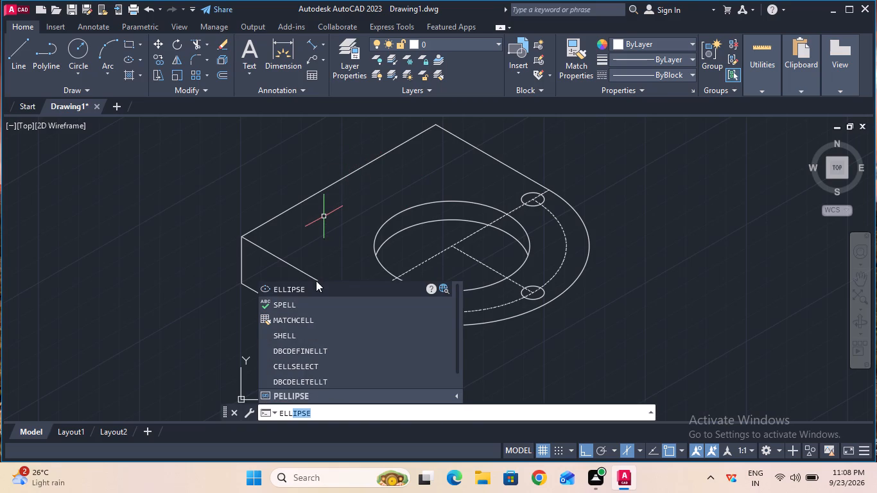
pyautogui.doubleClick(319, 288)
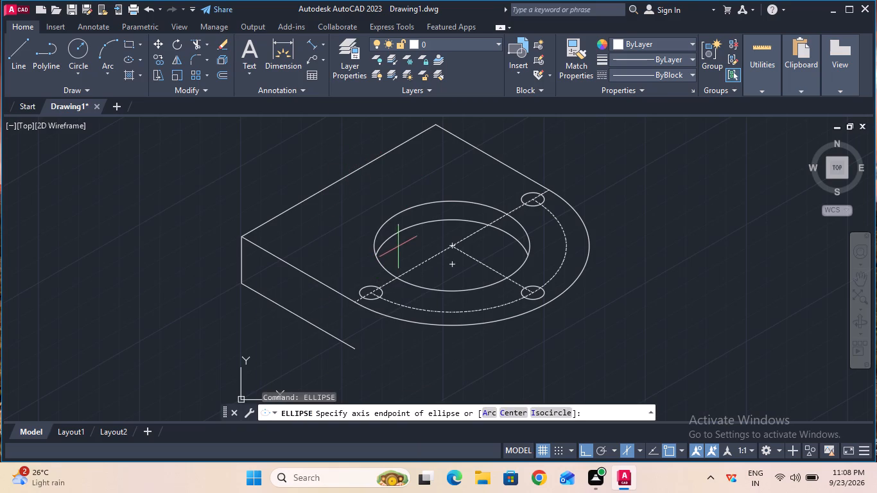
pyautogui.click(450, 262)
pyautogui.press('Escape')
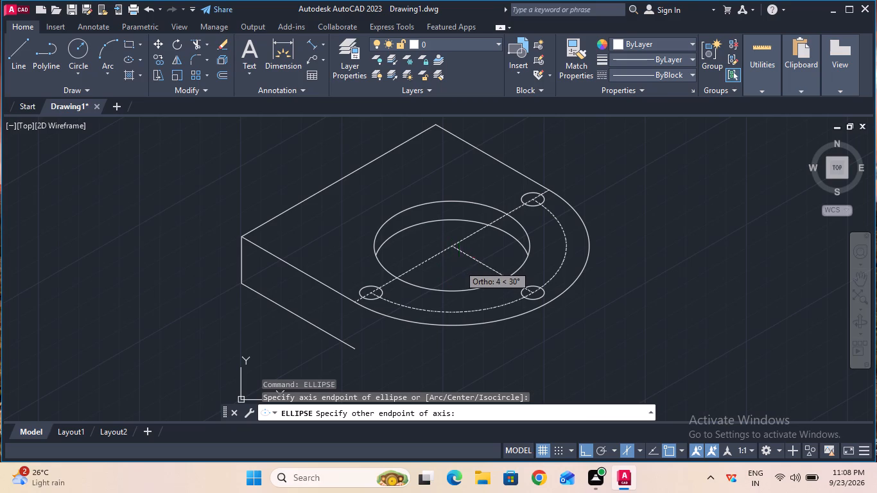
# Draw a 23 mm radius isocircle in the top isoplane, centred on the lowered circle's centre.
pyautogui.press('e')
pyautogui.write('ll')
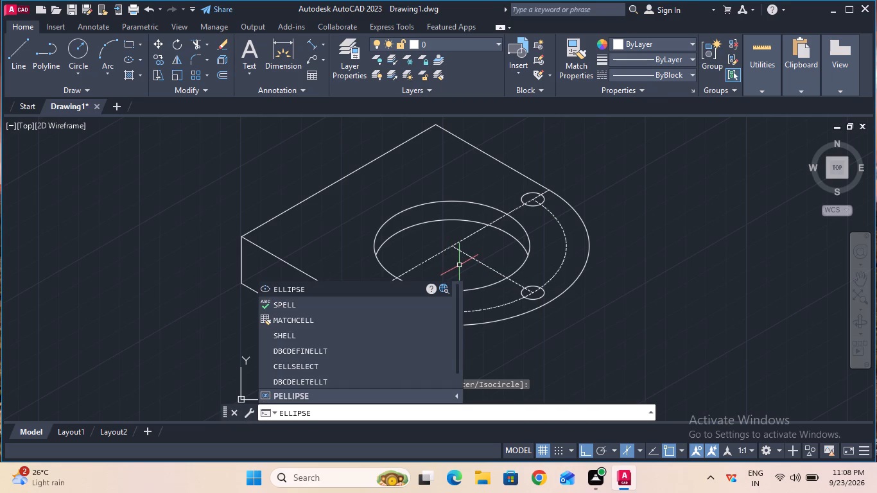
pyautogui.click(297, 291)
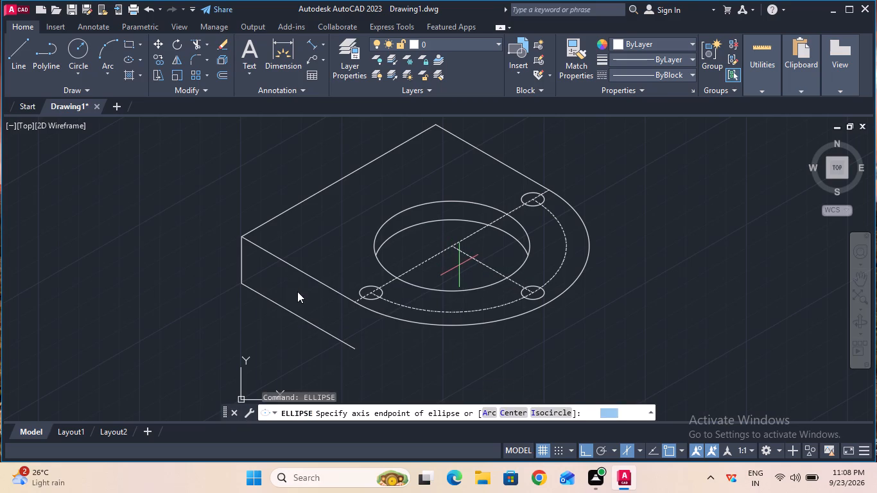
pyautogui.doubleClick(537, 412)
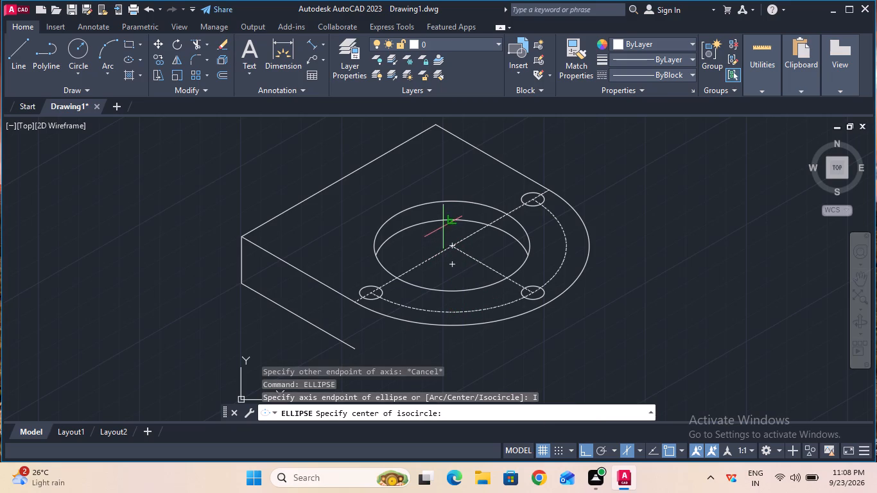
pyautogui.click(453, 266)
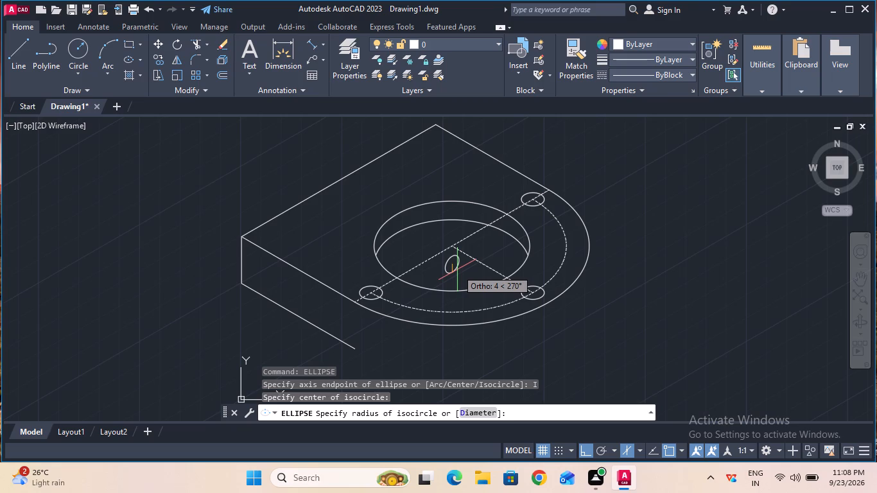
pyautogui.press('F5')
pyautogui.press('F5')
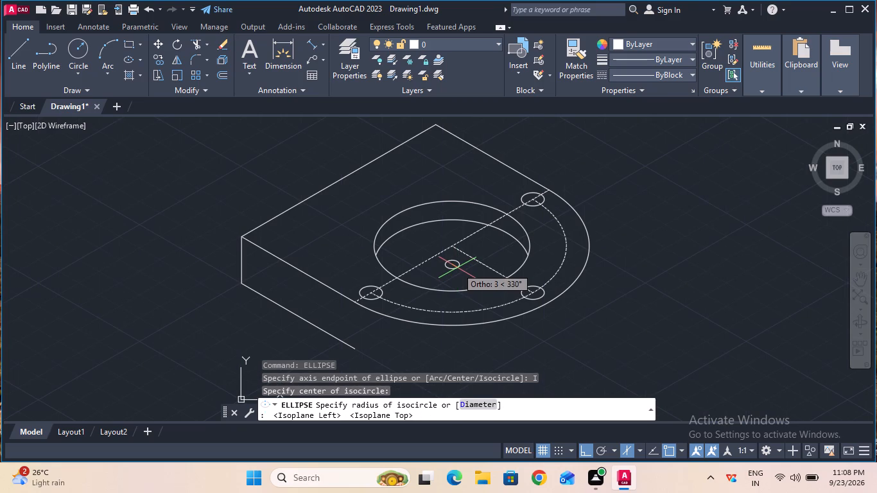
pyautogui.write('23')
pyautogui.press('Return')
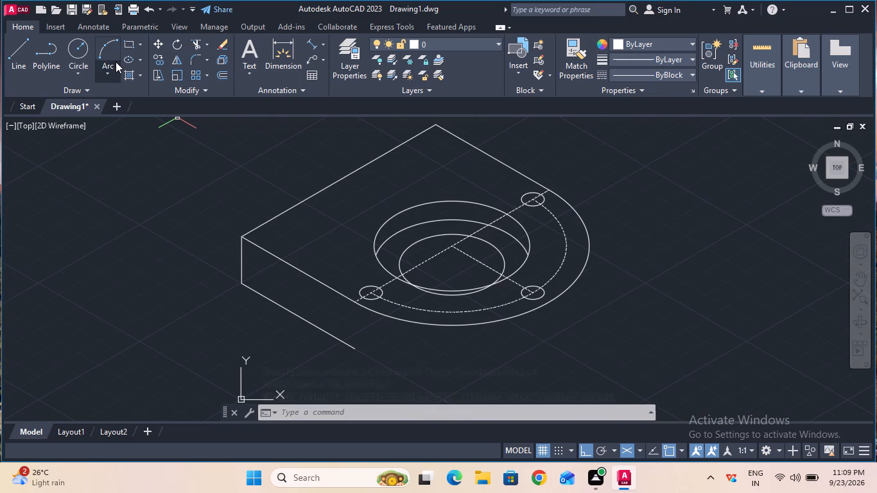
# Trim the bottom portion of the 23 mm radius isocircle that extends beyond the 34 mm radius isocircle.
pyautogui.click(195, 48)
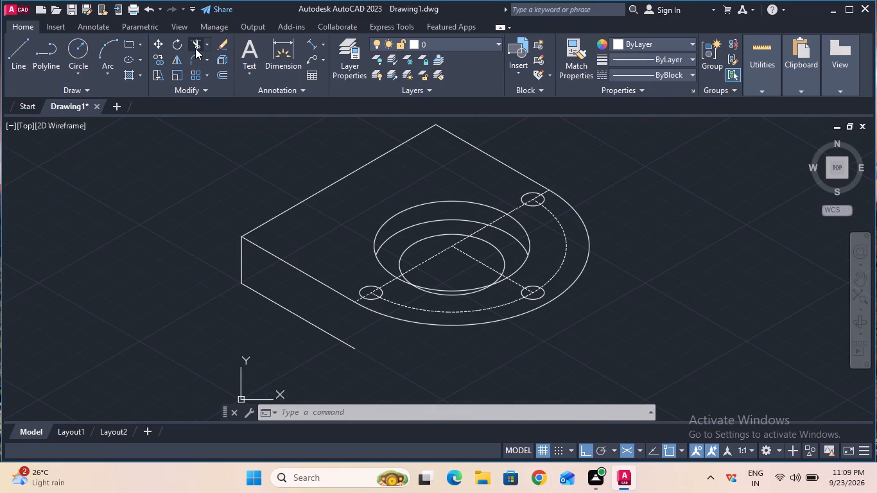
pyautogui.click(442, 296)
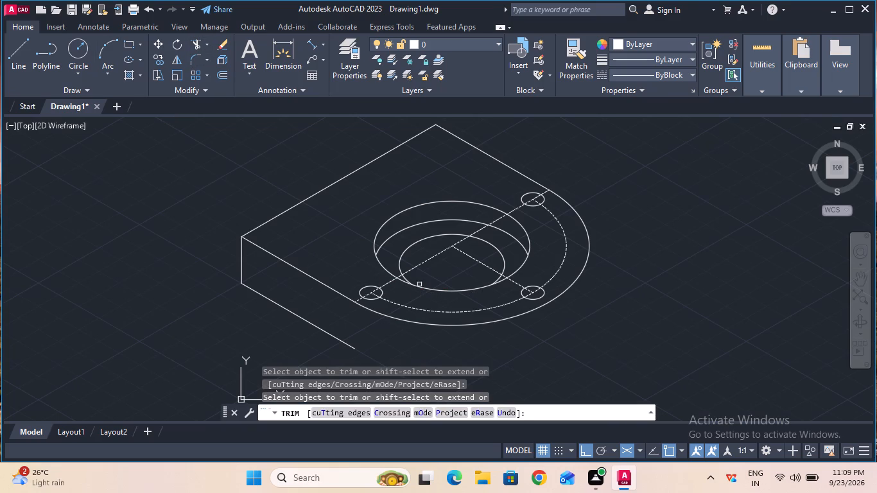
pyautogui.press('Escape')
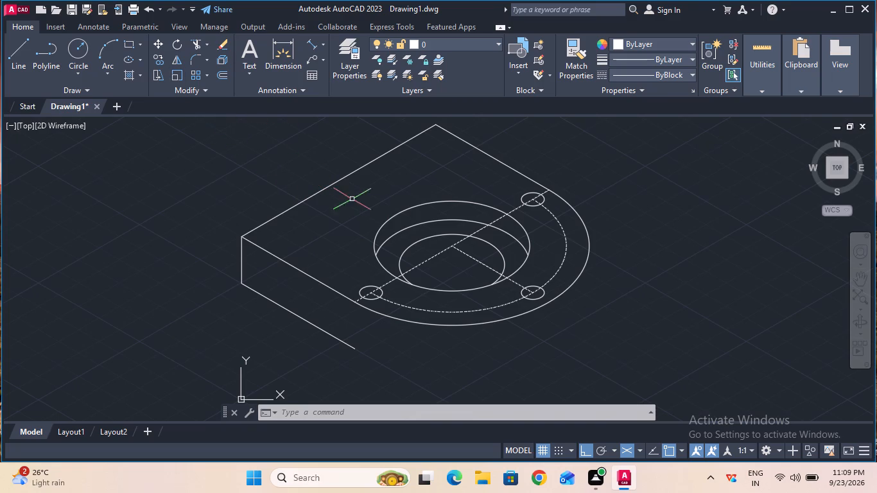
# Copy the trimmed 23 mm radius isocircle 15 mm straight down from its centre, using the right isoplane.
pyautogui.click(160, 63)
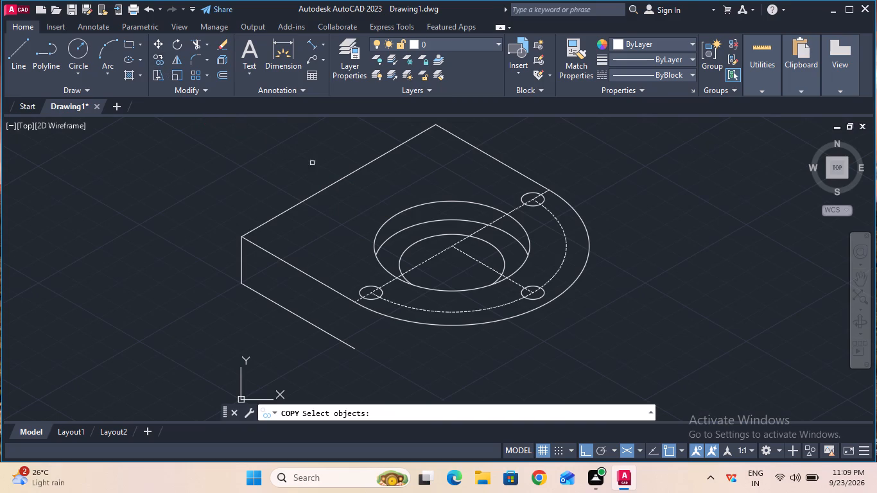
pyautogui.click(421, 238)
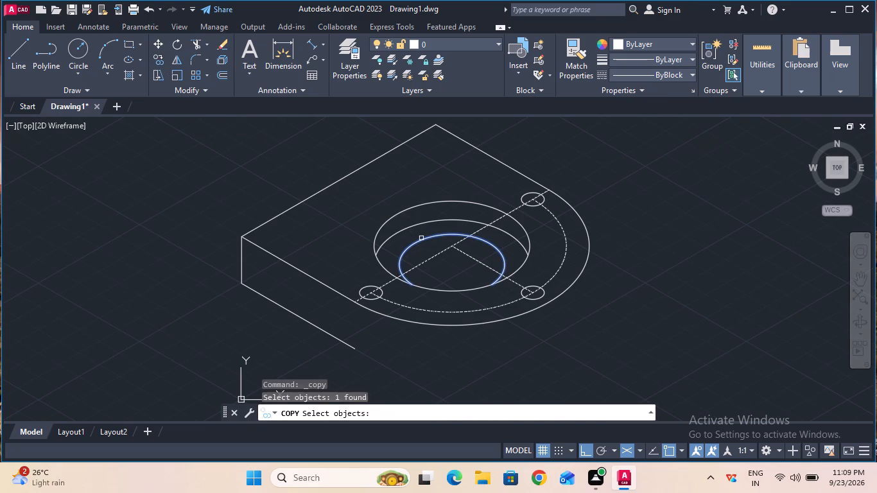
pyautogui.press('Return')
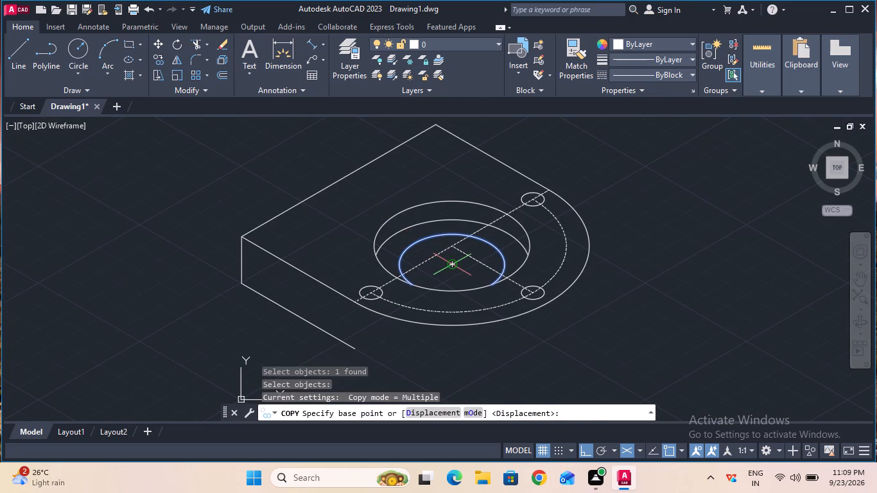
pyautogui.click(452, 267)
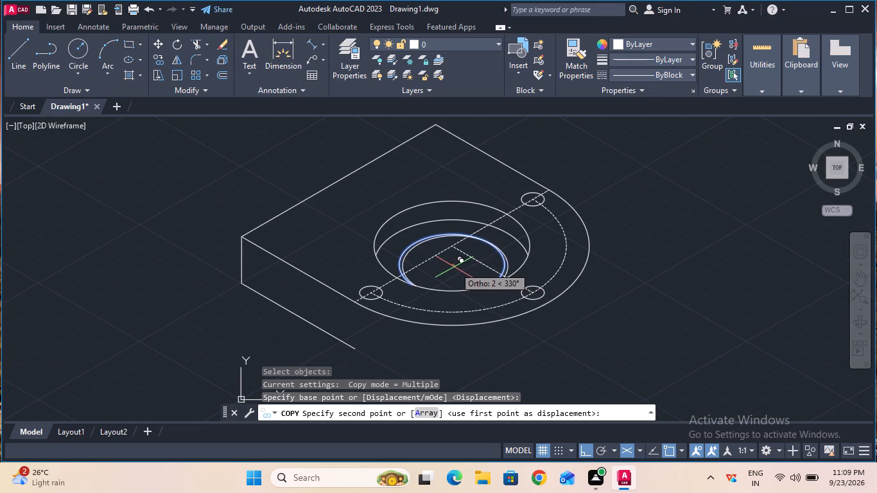
pyautogui.press('F5')
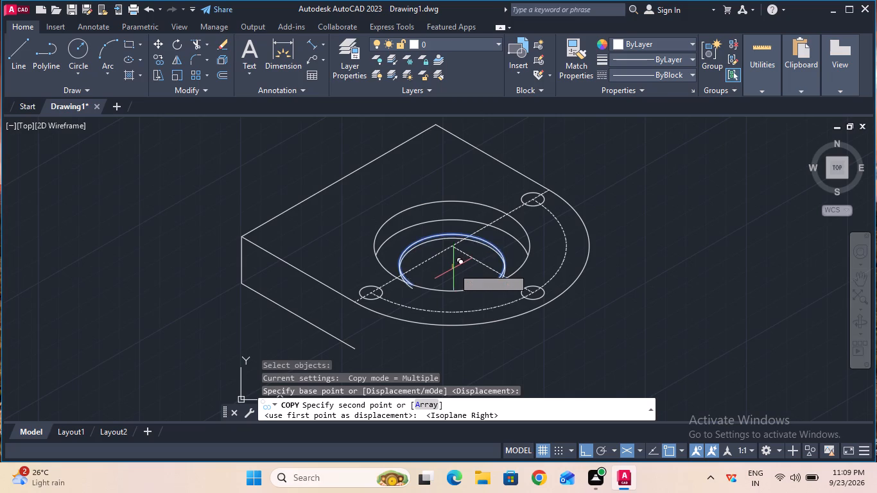
pyautogui.write('15')
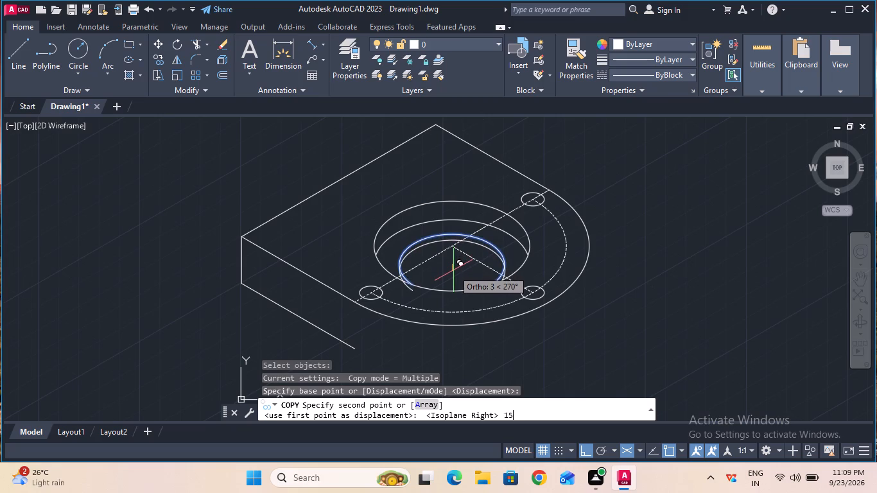
pyautogui.press('Return')
pyautogui.press('Escape')
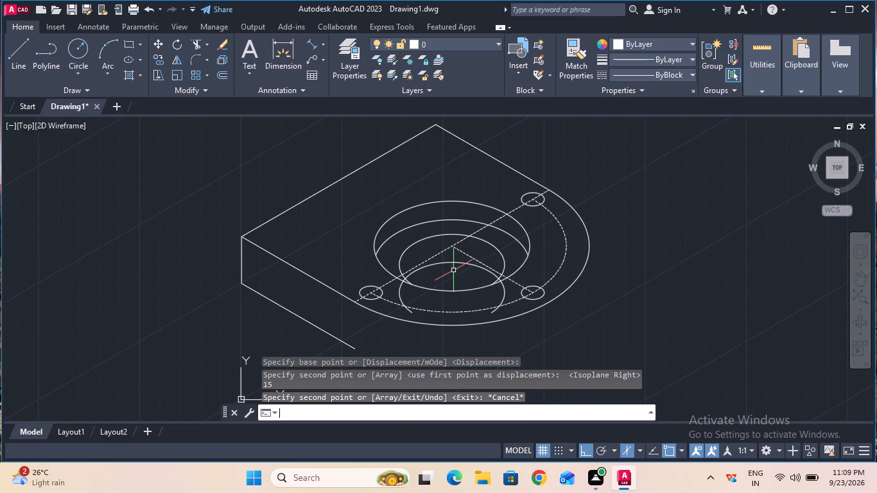
# Trim the lower copied arc's ends on both sides so it stays within the 23 mm radius isocircle.
pyautogui.doubleClick(196, 49)
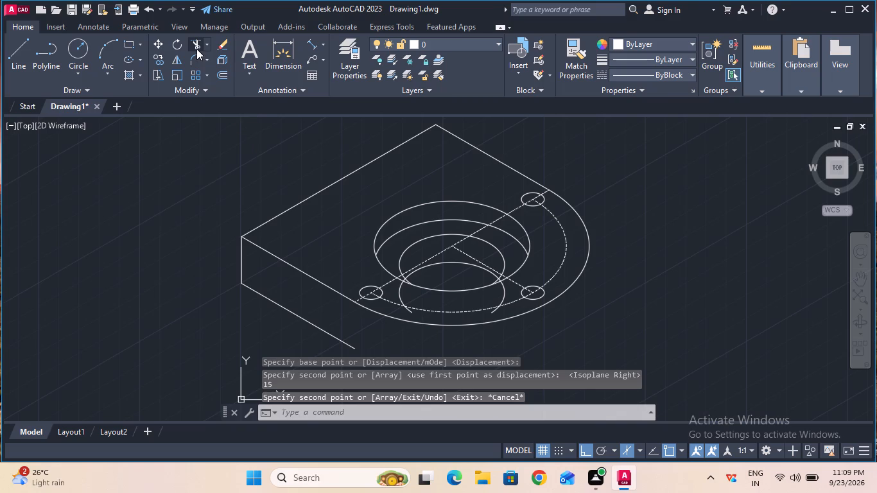
pyautogui.click(399, 290)
pyautogui.click(410, 312)
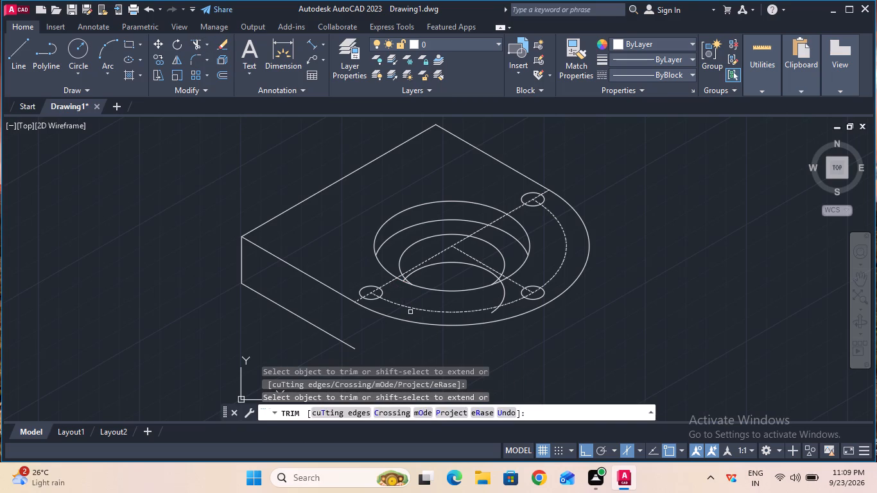
pyautogui.click(493, 310)
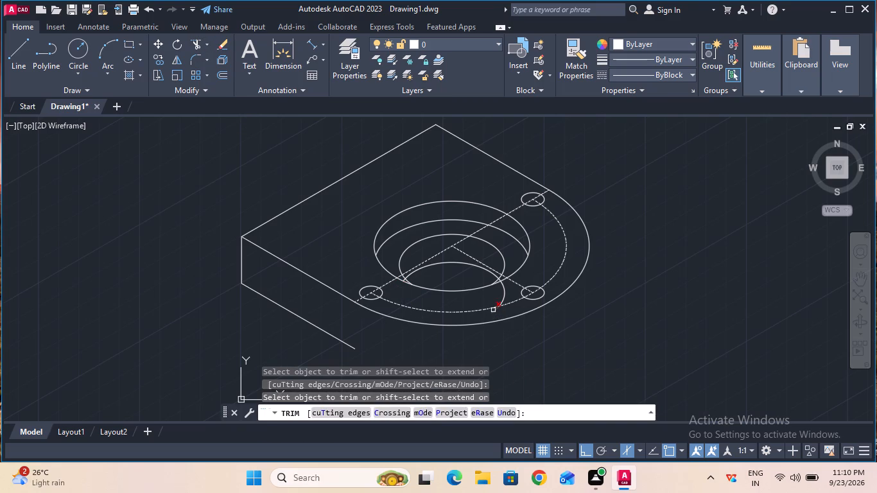
pyautogui.click(503, 298)
pyautogui.keyDown('ctrl'); pyautogui.scroll(1, 449, 268); pyautogui.keyUp('ctrl')
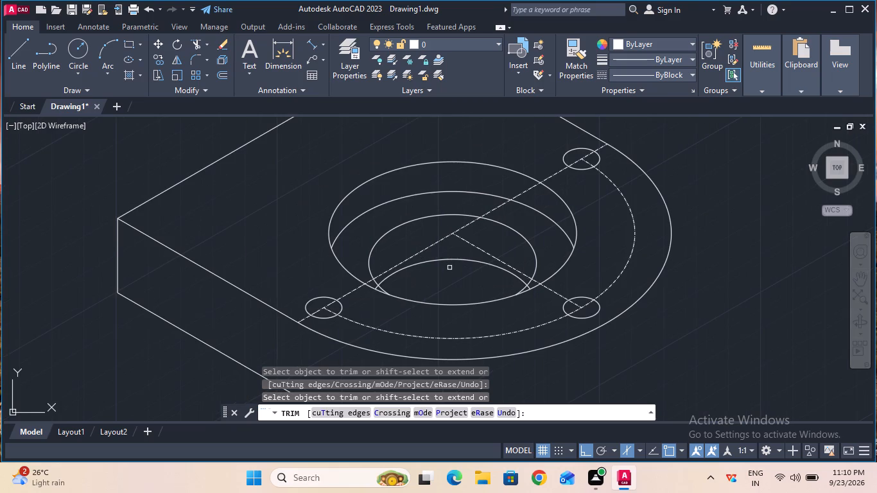
pyautogui.keyDown('ctrl'); pyautogui.scroll(2, 449, 268); pyautogui.keyUp('ctrl')
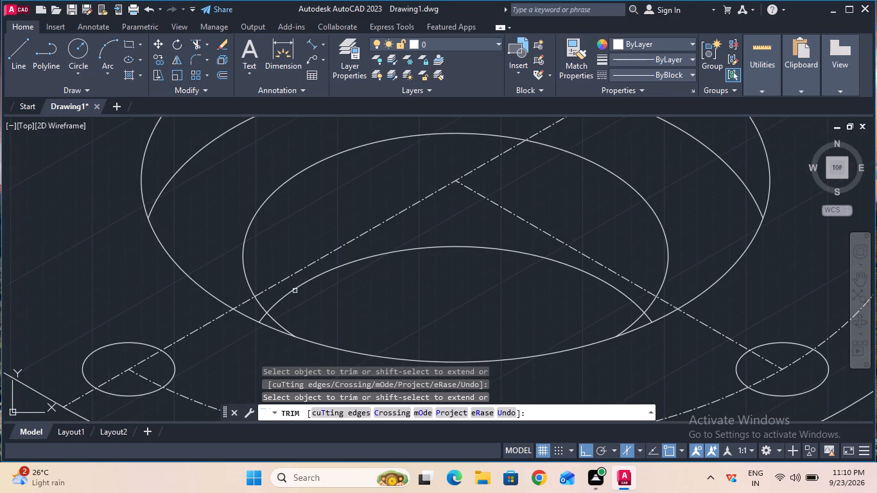
pyautogui.click(263, 316)
pyautogui.click(648, 315)
pyautogui.keyDown('ctrl'); pyautogui.scroll(-3, 557, 251); pyautogui.keyUp('ctrl')
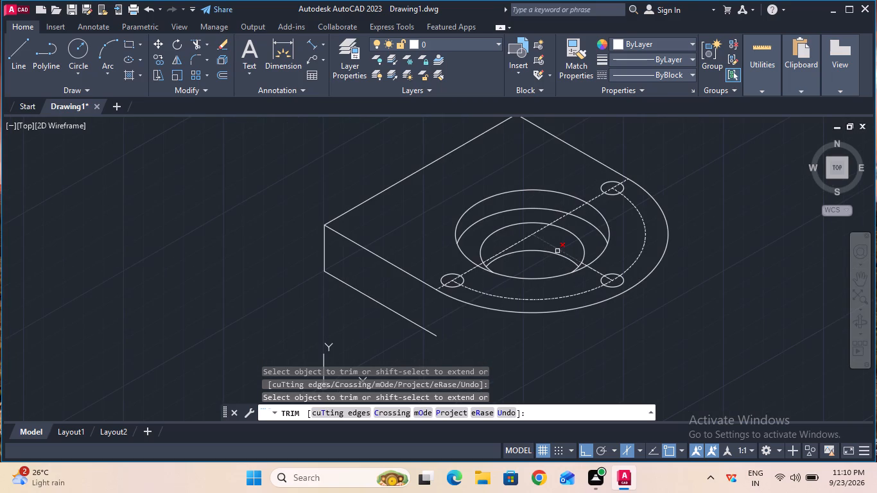
pyautogui.hscroll(1, 557, 251)
pyautogui.press('Escape')
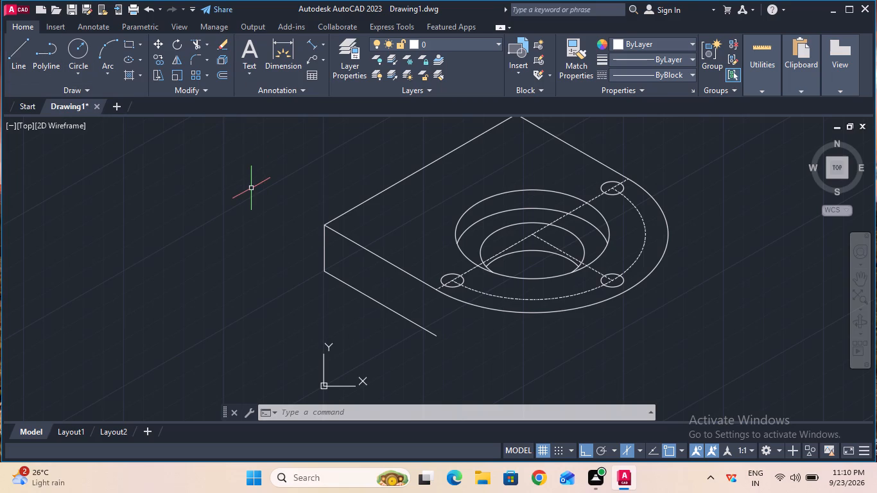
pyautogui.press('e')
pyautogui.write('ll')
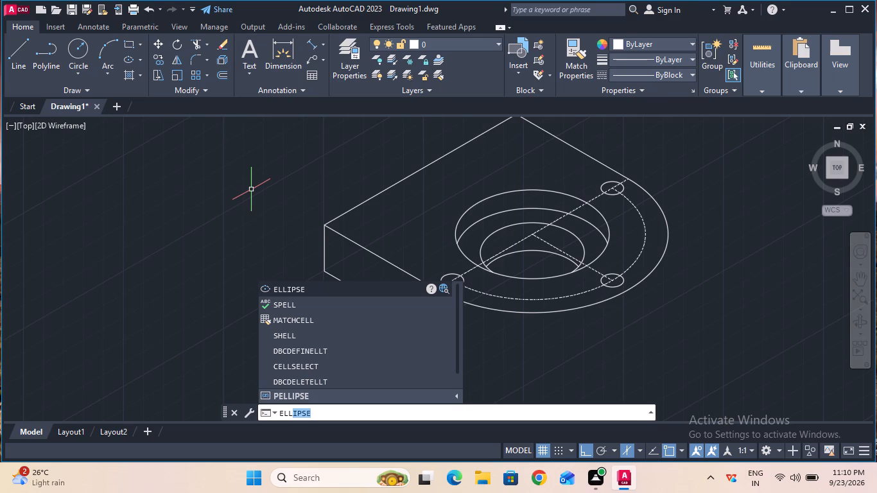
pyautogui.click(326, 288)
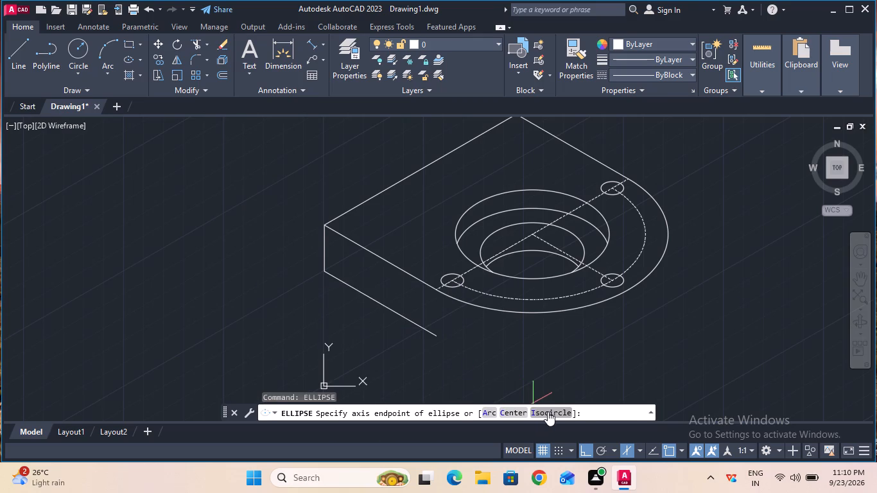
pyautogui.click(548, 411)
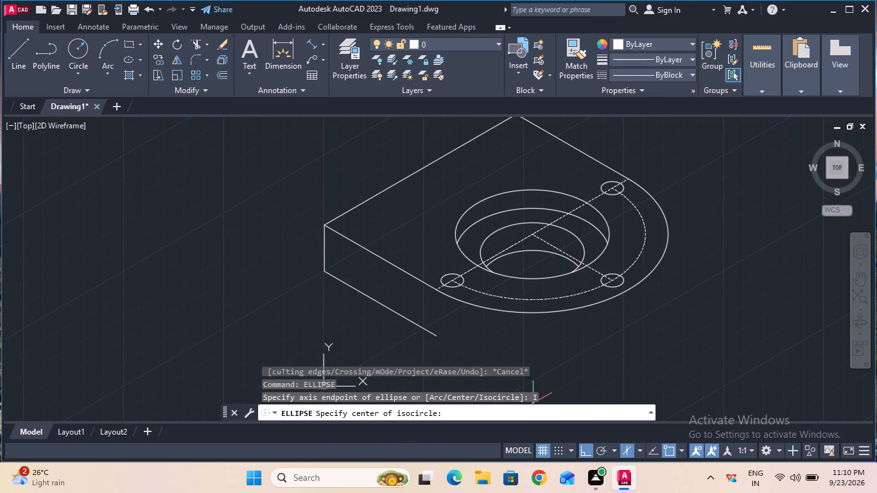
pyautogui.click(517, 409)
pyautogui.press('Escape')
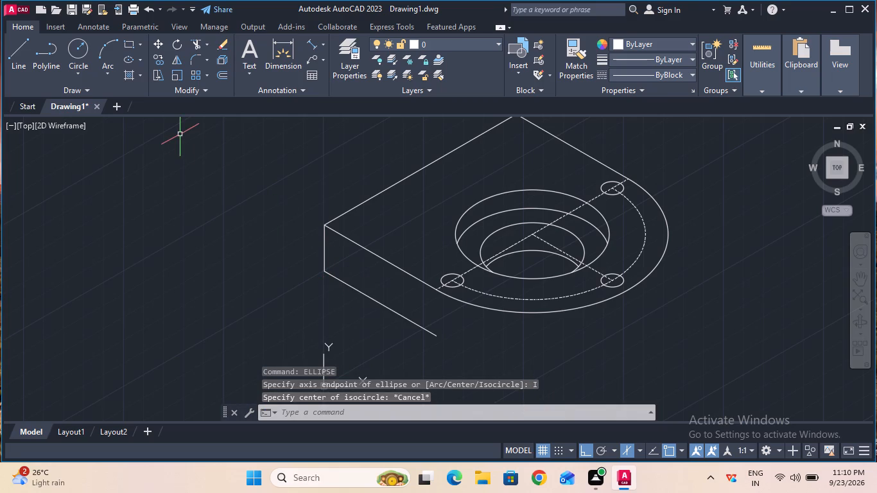
# Copy the block's outer semicircular edge 25 mm straight down from the centre of the central hole.
pyautogui.click(161, 56)
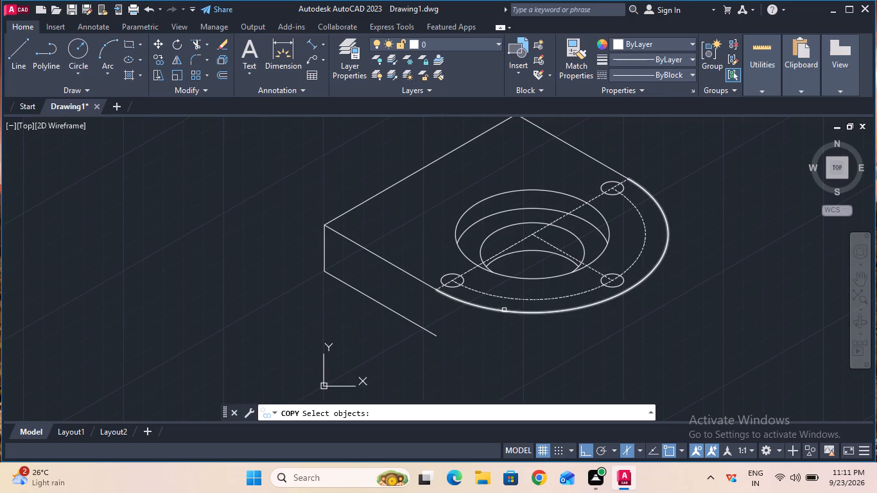
pyautogui.click(504, 311)
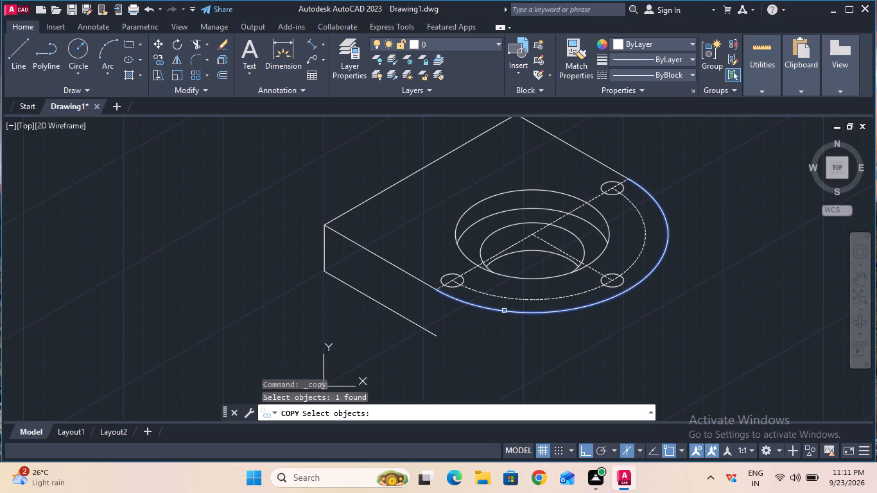
pyautogui.press('Return')
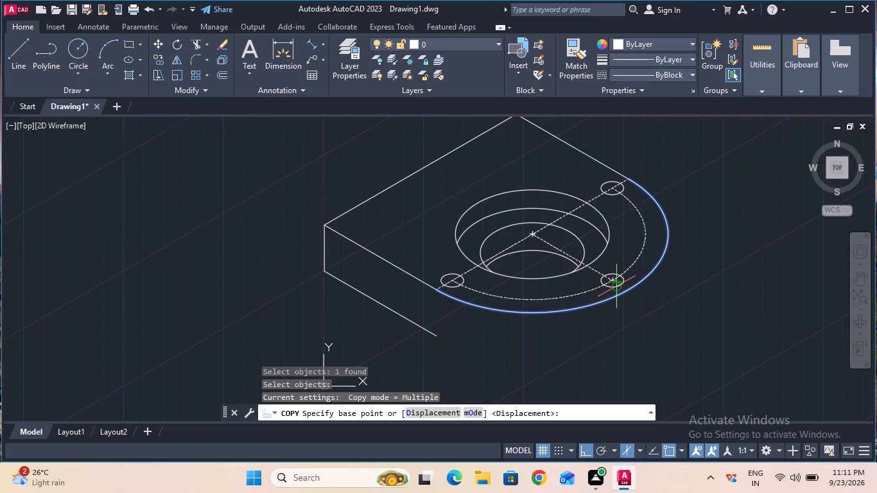
pyautogui.click(535, 234)
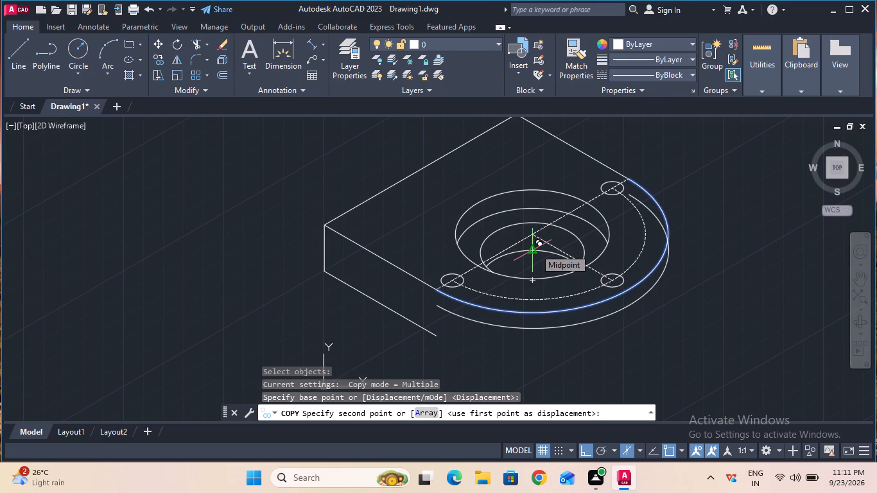
pyautogui.press('2')
pyautogui.press('5')
pyautogui.press('Return')
pyautogui.press('Escape')
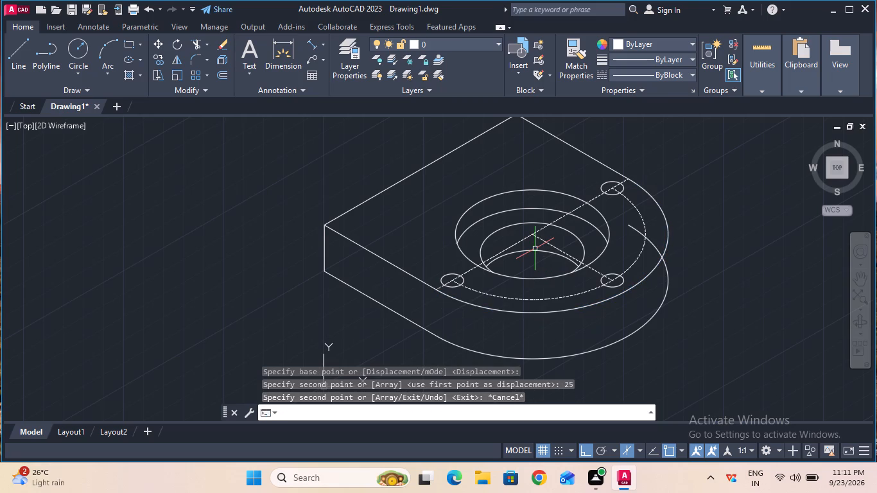
# Trim away the part of the copied lower semicircular edge that overlaps the block's top face.
pyautogui.click(193, 42)
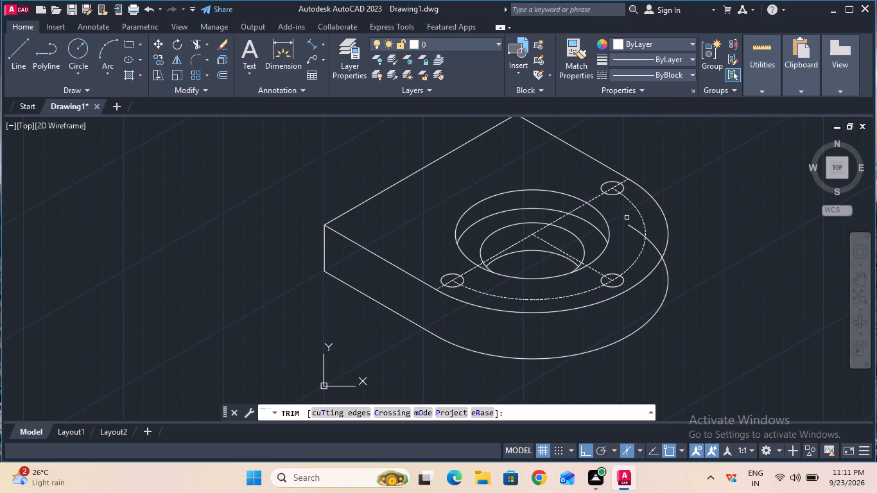
pyautogui.click(630, 229)
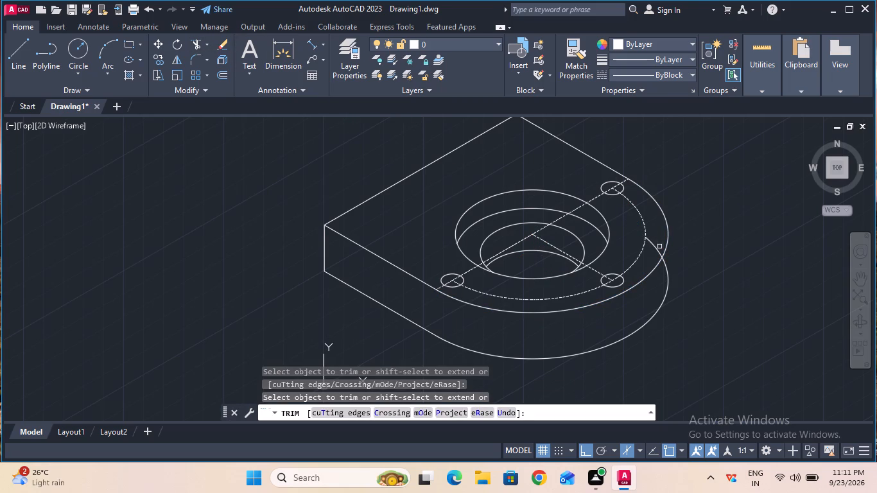
pyautogui.doubleClick(655, 247)
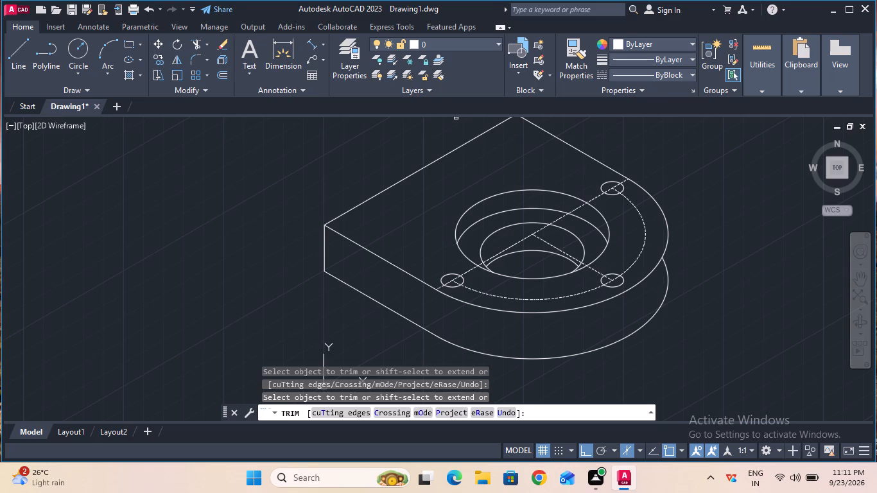
pyautogui.press('Escape')
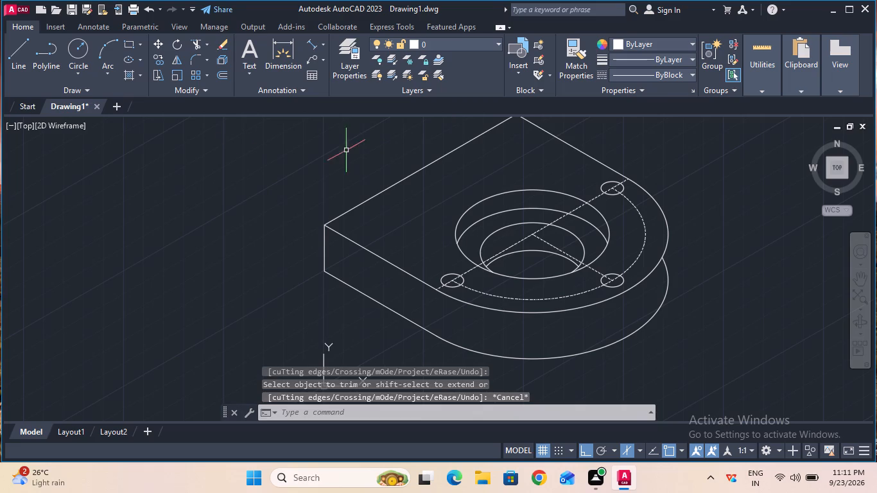
# Draw a vertical line joining the outermost points of the lower and upper outer arcs at the block's rounded end.
pyautogui.doubleClick(15, 55)
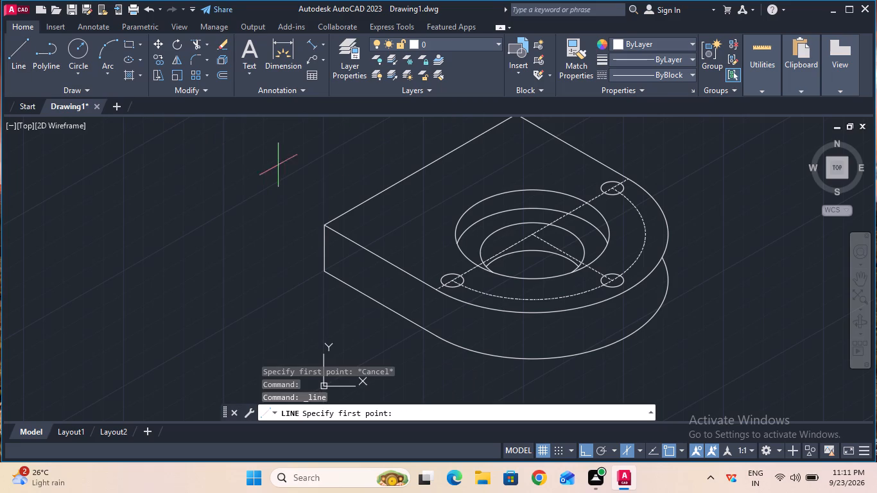
pyautogui.click(666, 283)
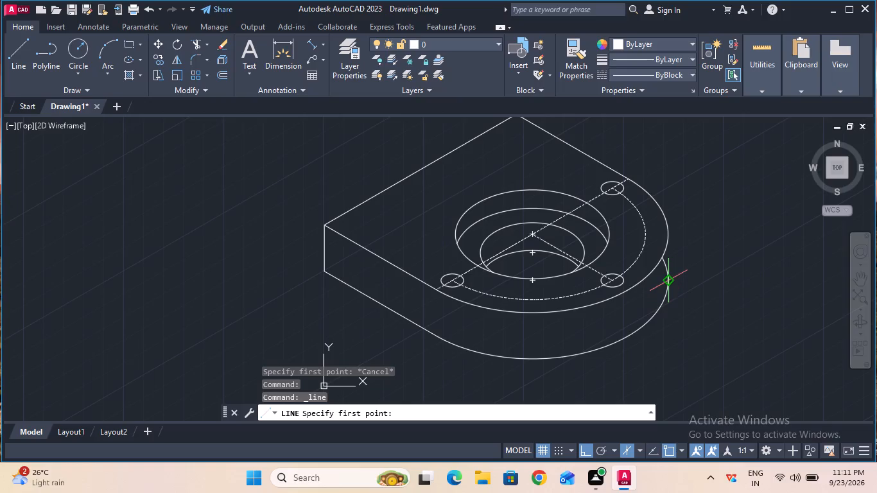
pyautogui.click(668, 235)
pyautogui.press('Escape')
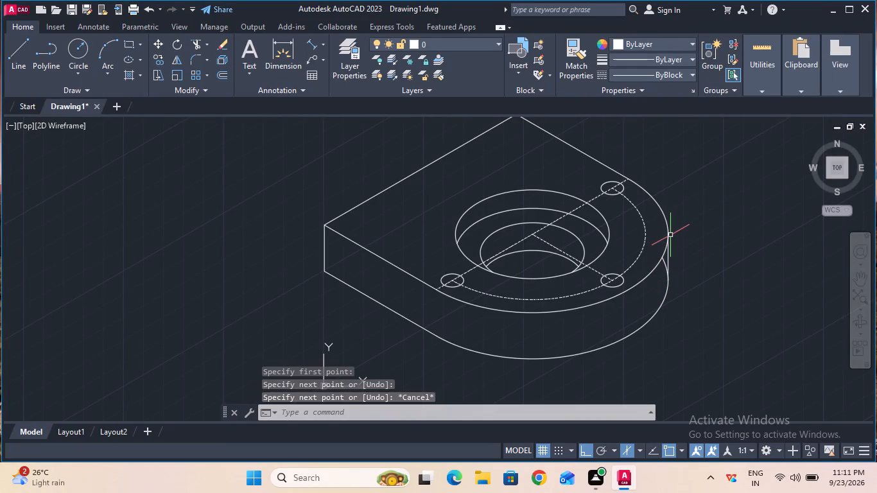
# Trim the leftover stub of the lower outer arc between the top face edge and the new vertical line.
pyautogui.doubleClick(197, 49)
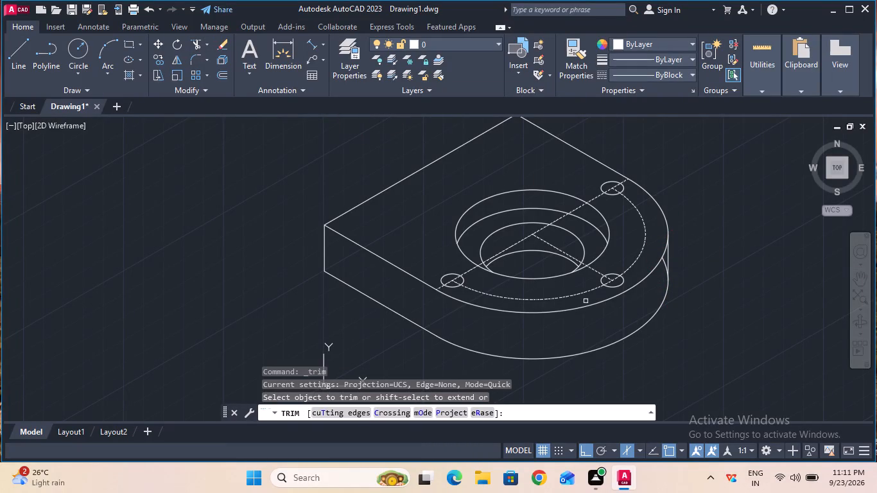
pyautogui.click(663, 260)
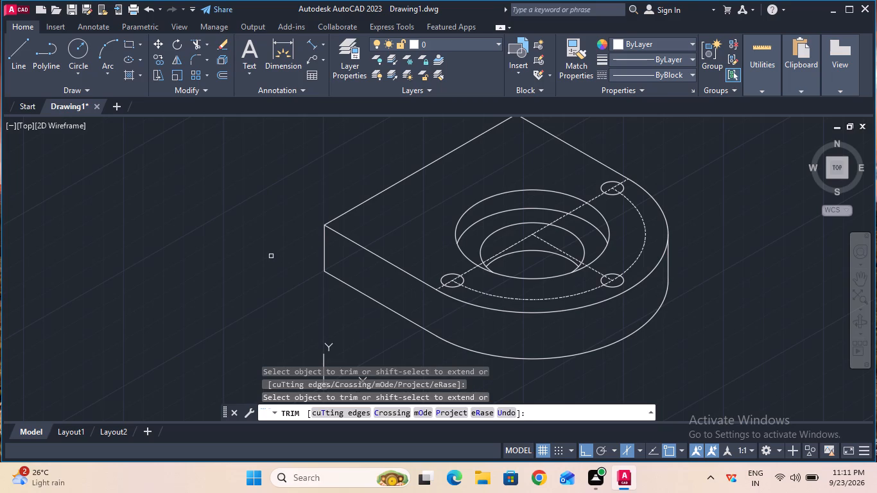
pyautogui.press('Escape')
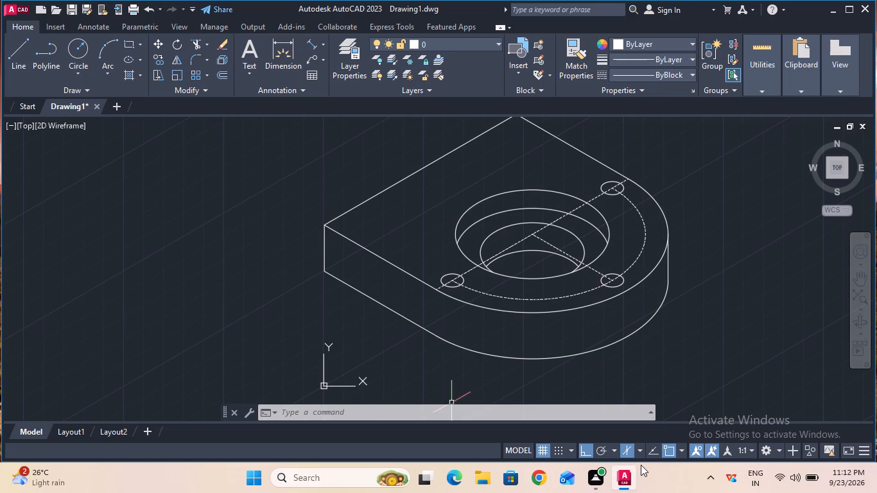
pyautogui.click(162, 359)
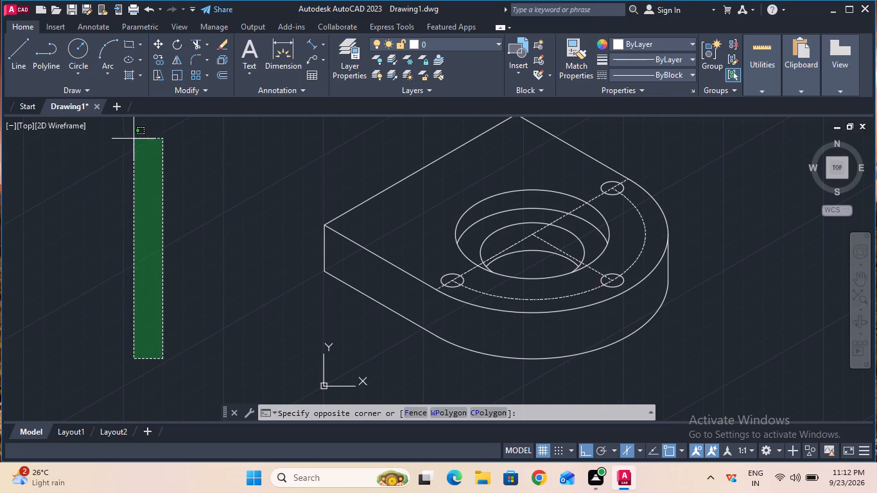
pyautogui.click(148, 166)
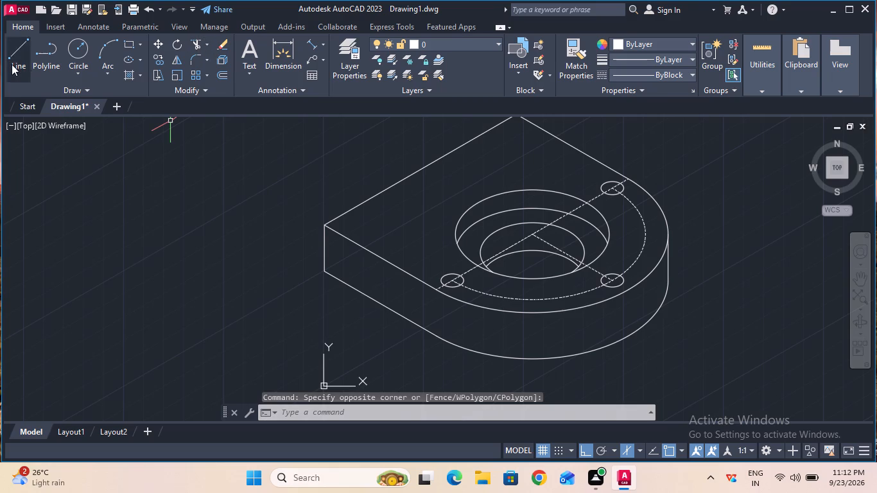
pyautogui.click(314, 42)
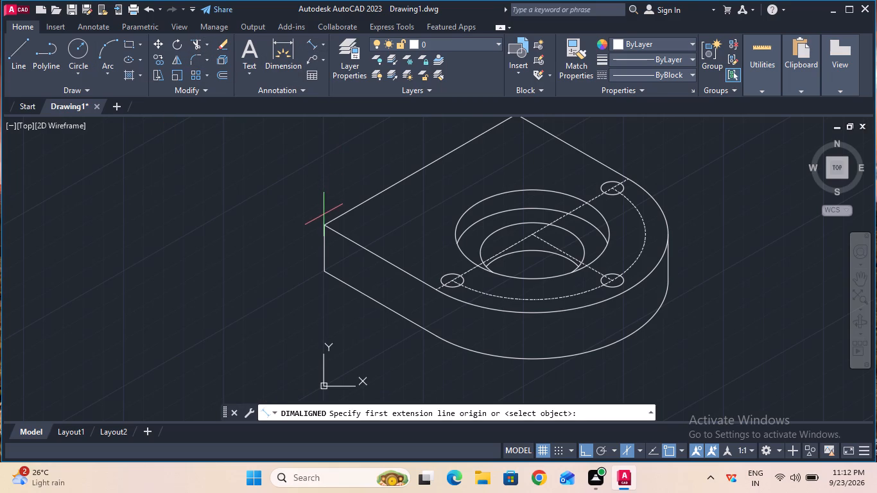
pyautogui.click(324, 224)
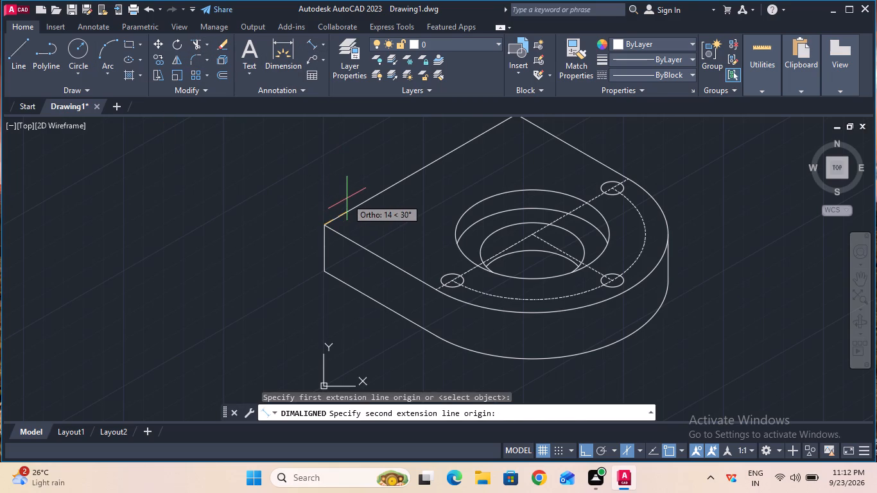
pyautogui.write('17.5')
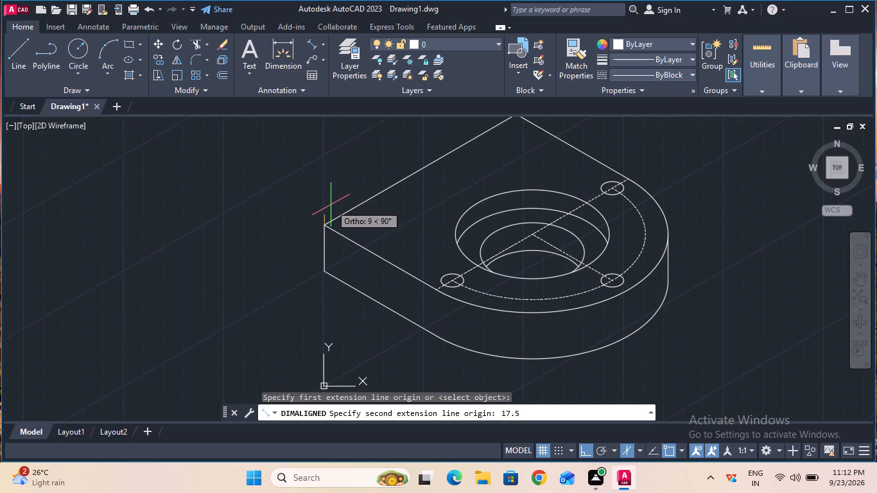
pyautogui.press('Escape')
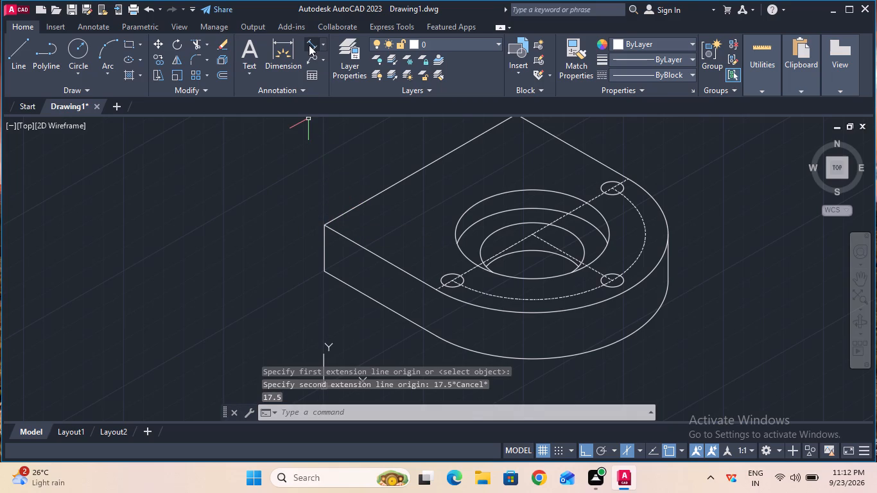
# Place an aligned dimension spanning 17.5 mm from the top face's front corner along its 120 mm straight edge.
pyautogui.click(309, 45)
pyautogui.doubleClick(325, 226)
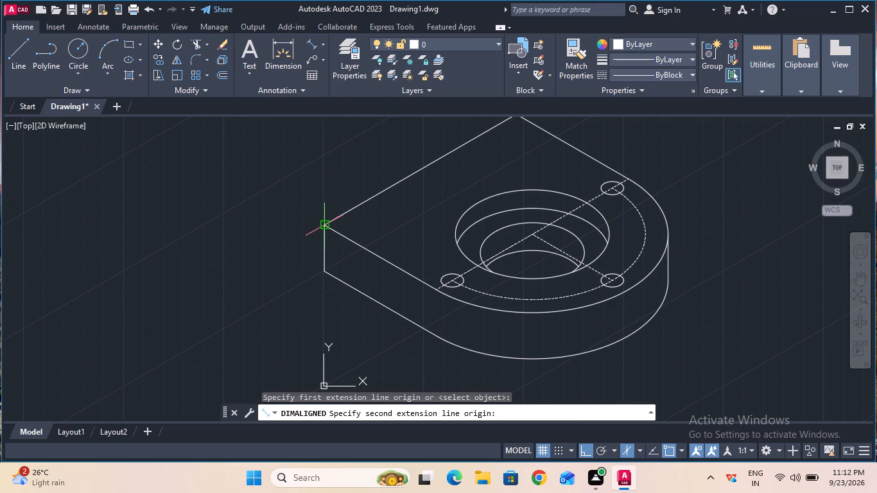
pyautogui.write('17.5')
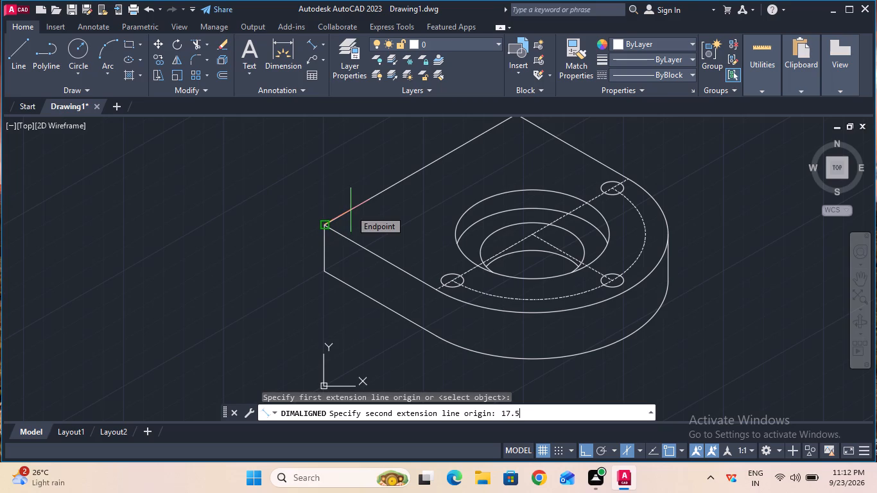
pyautogui.press('Return')
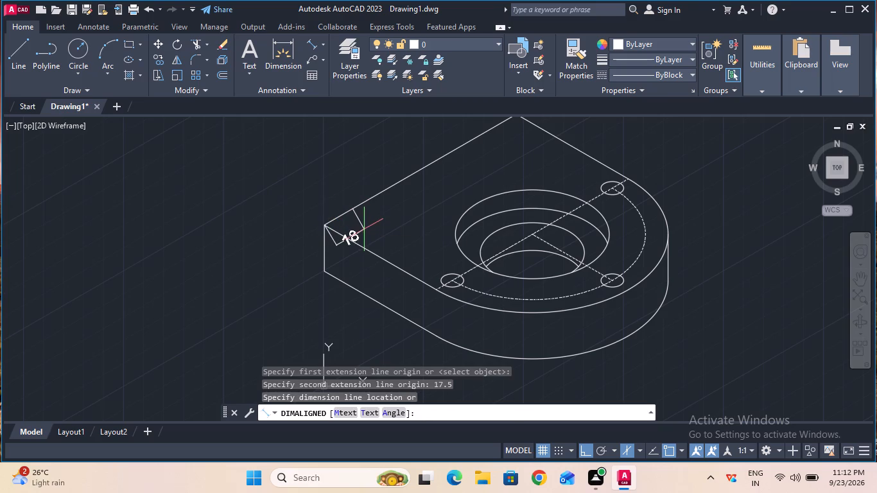
pyautogui.doubleClick(364, 227)
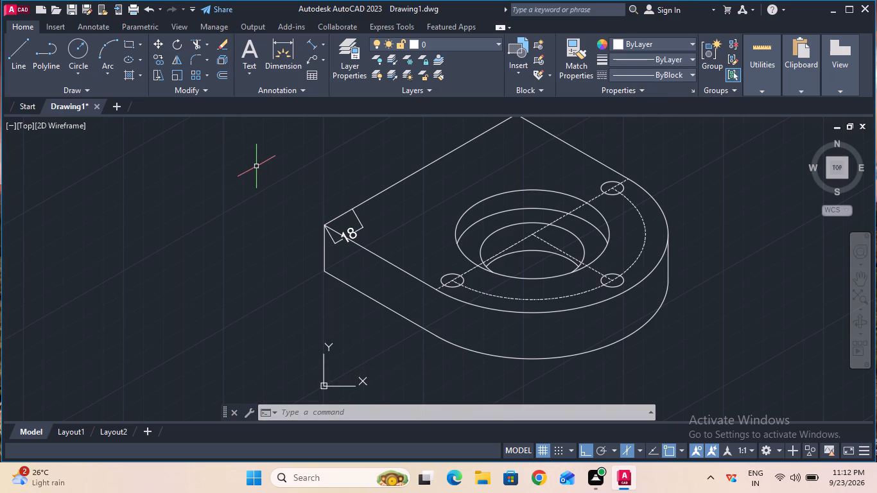
# With ortho off, draw a short marker line from the midpoint of the dimension's far extension line to its origin on the 120 mm edge.
pyautogui.click(24, 68)
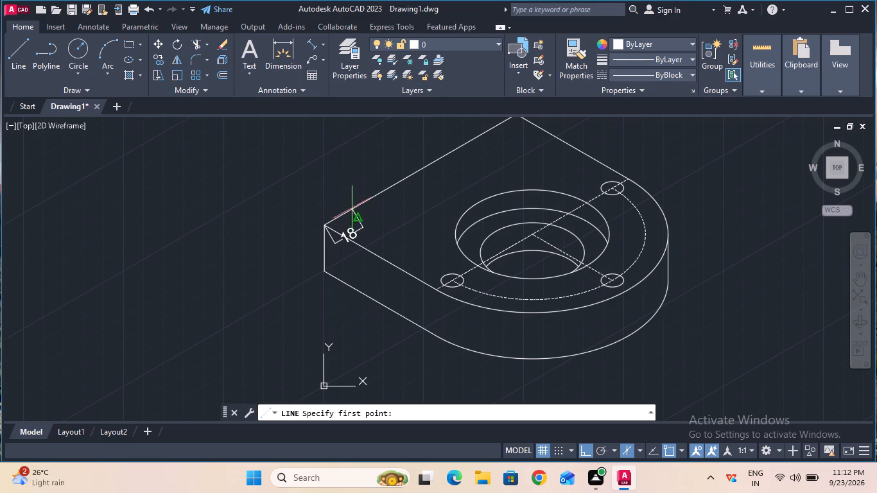
pyautogui.click(357, 217)
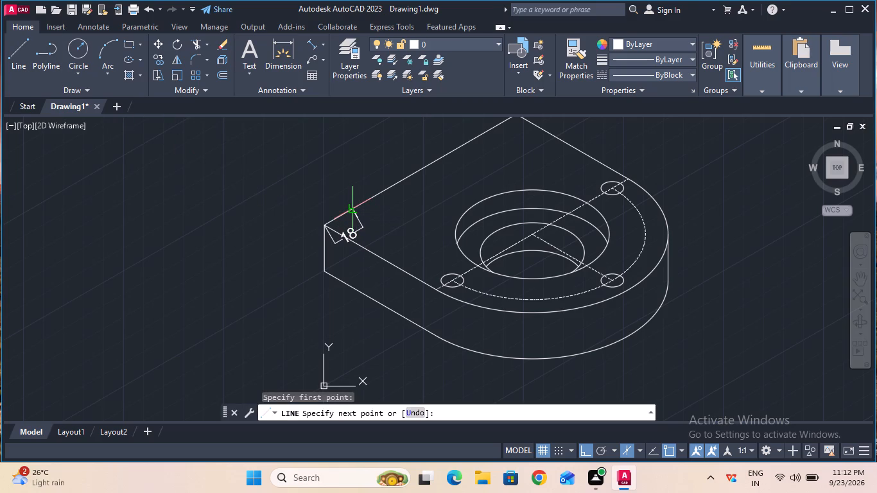
pyautogui.press('F8')
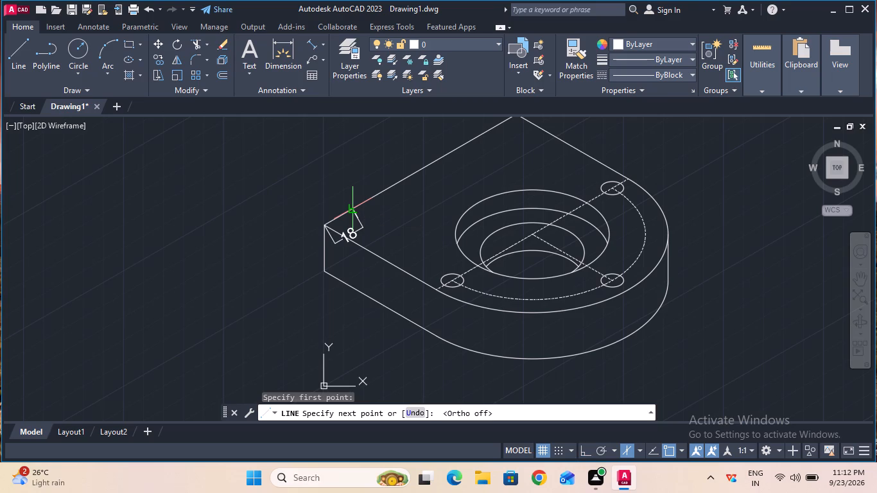
pyautogui.click(351, 207)
pyautogui.press('Escape')
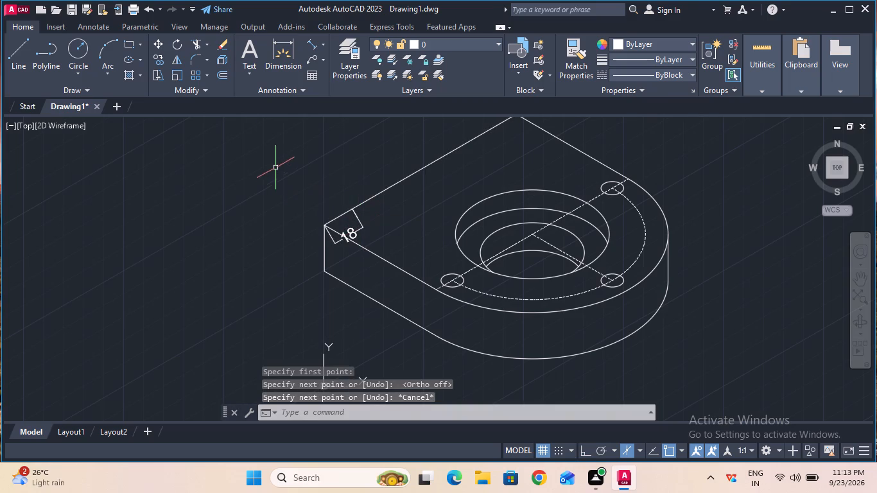
# Remove the 17.5 mm locating dimension with Trim, keeping only the short marker line.
pyautogui.doubleClick(196, 48)
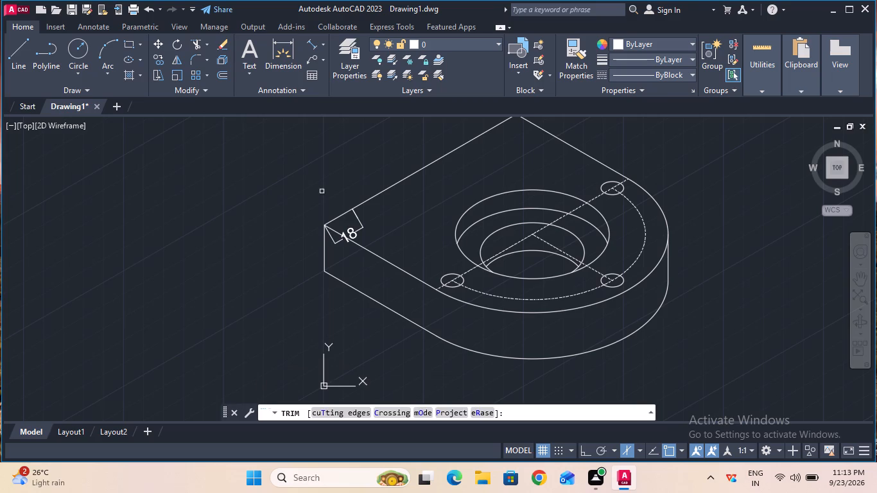
pyautogui.doubleClick(348, 231)
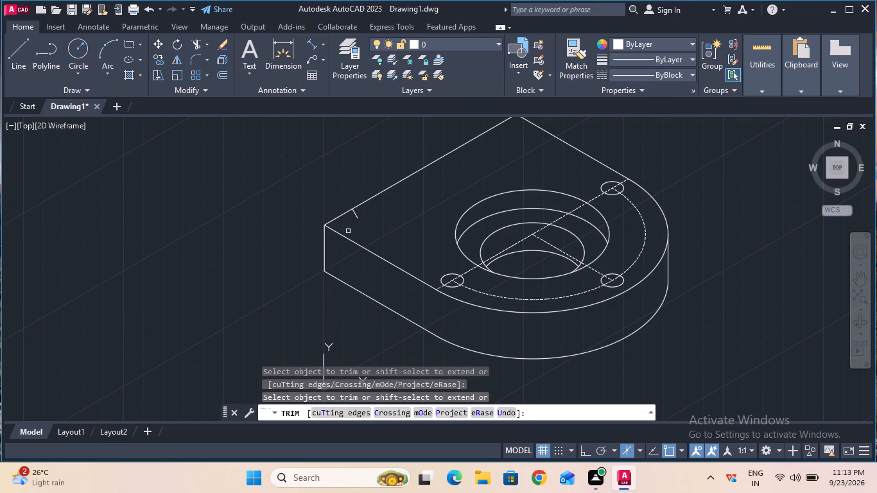
pyautogui.press('Escape')
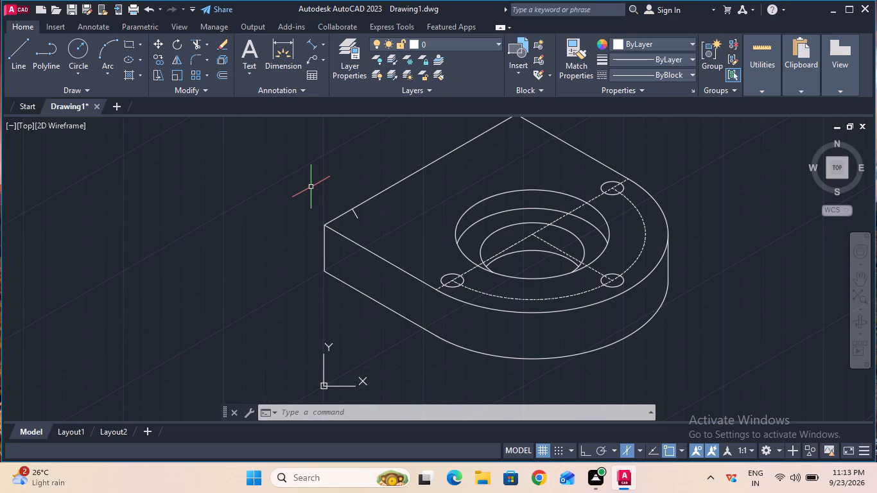
# With ortho on, draw a line from the marker on the 120 mm edge 15 mm vertically up, continuing 85 mm parallel to that edge.
pyautogui.click(24, 58)
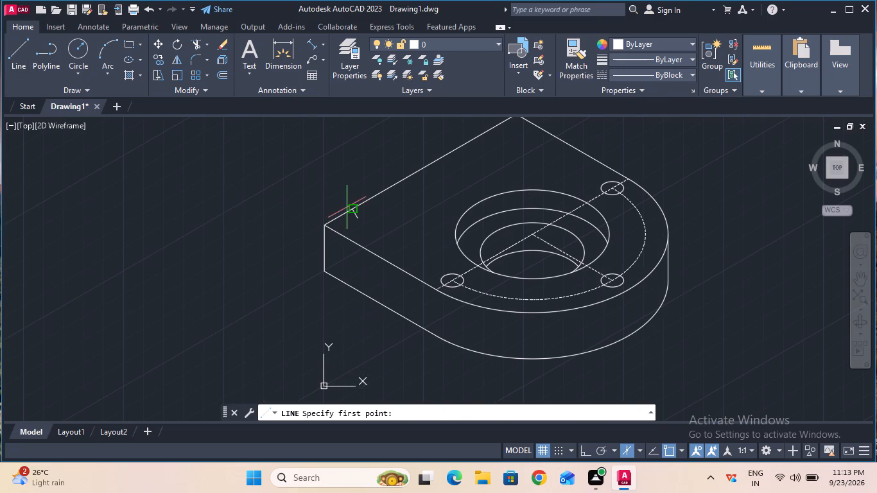
pyautogui.click(352, 206)
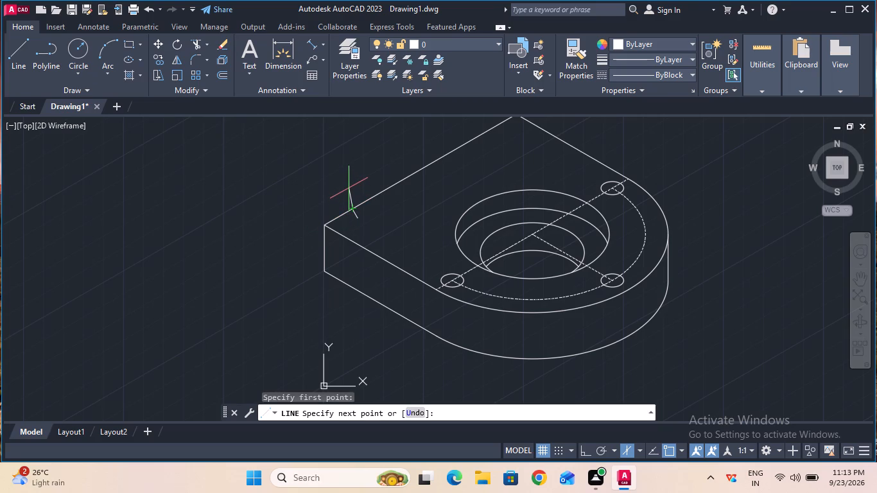
pyautogui.press('F8')
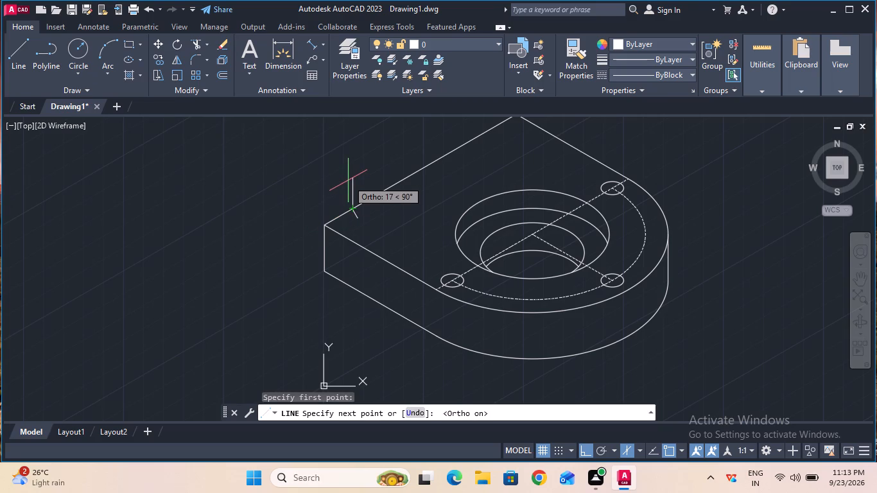
pyautogui.write('15')
pyautogui.press('Return')
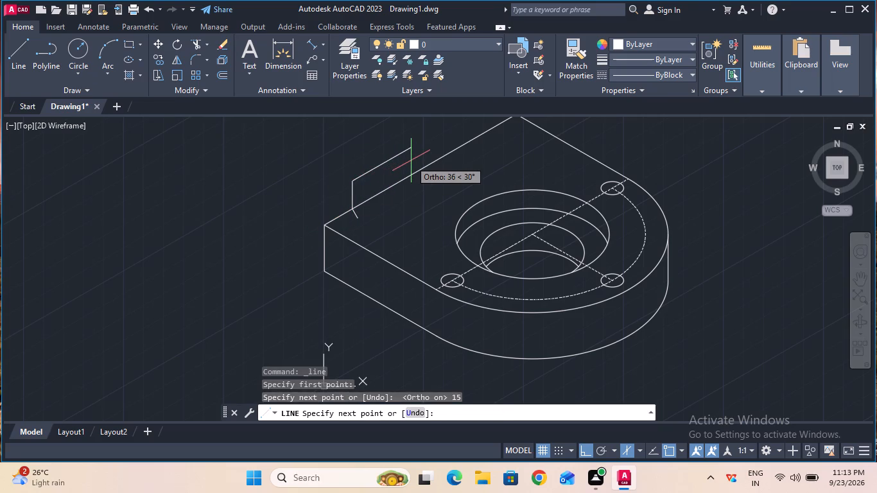
pyautogui.keyDown('ctrl'); pyautogui.scroll(-1, 413, 160); pyautogui.keyUp('ctrl')
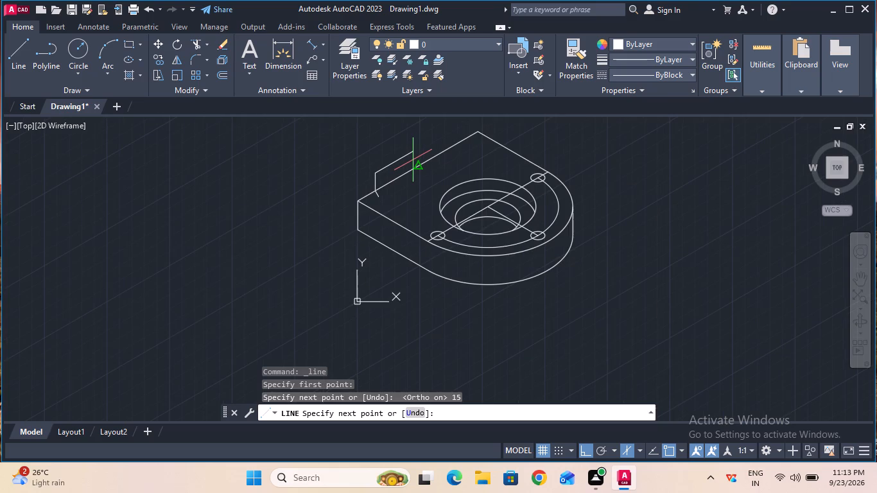
pyautogui.write('85')
pyautogui.press('Return')
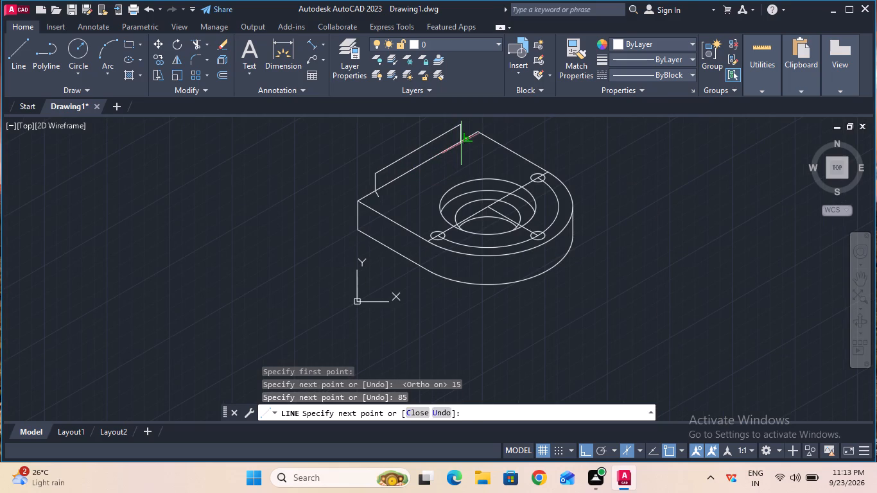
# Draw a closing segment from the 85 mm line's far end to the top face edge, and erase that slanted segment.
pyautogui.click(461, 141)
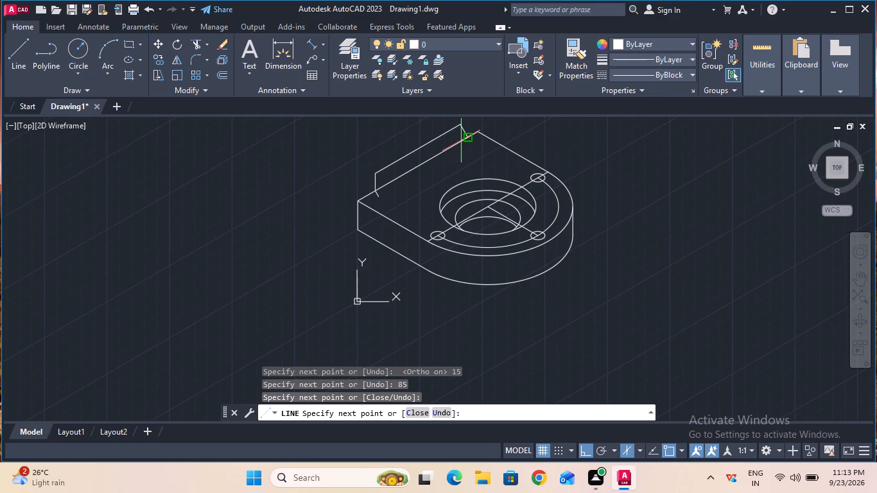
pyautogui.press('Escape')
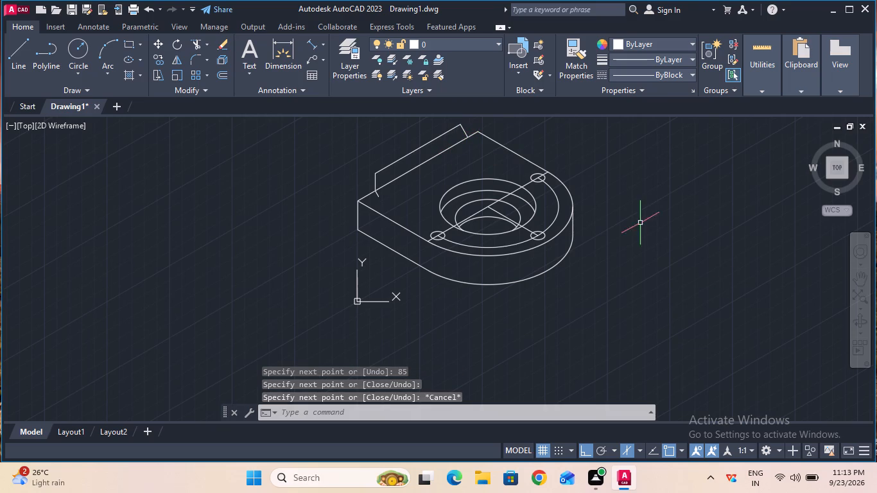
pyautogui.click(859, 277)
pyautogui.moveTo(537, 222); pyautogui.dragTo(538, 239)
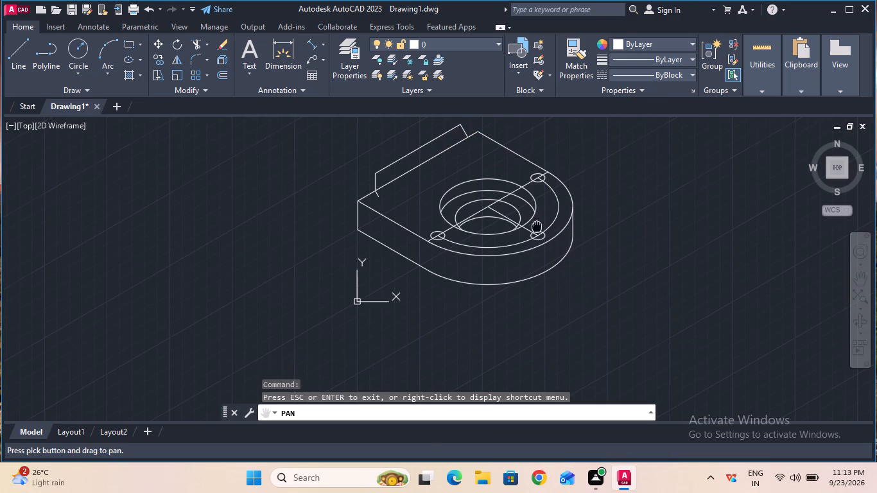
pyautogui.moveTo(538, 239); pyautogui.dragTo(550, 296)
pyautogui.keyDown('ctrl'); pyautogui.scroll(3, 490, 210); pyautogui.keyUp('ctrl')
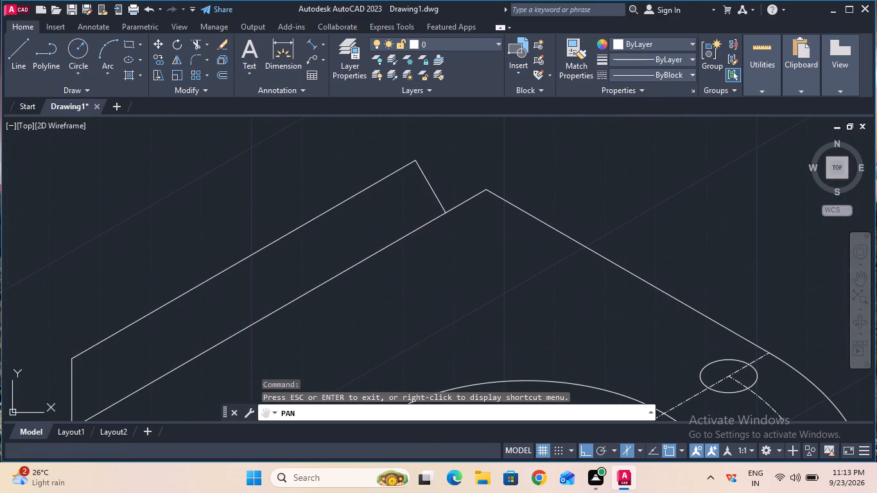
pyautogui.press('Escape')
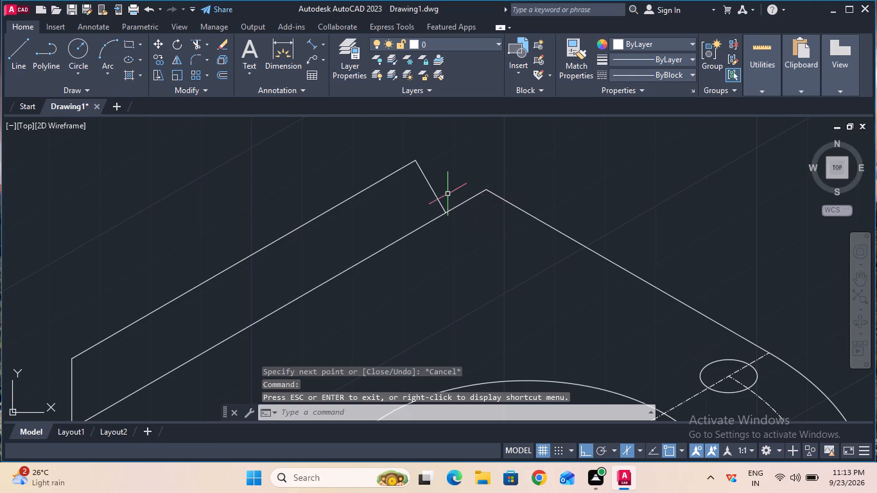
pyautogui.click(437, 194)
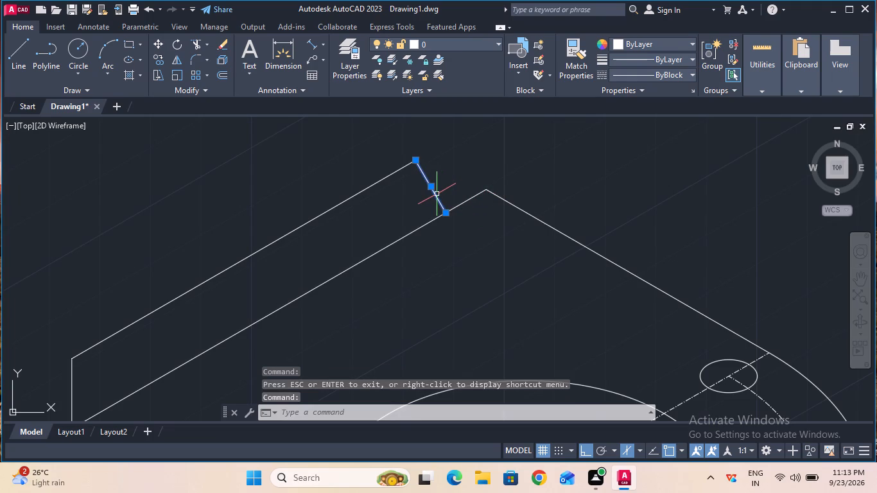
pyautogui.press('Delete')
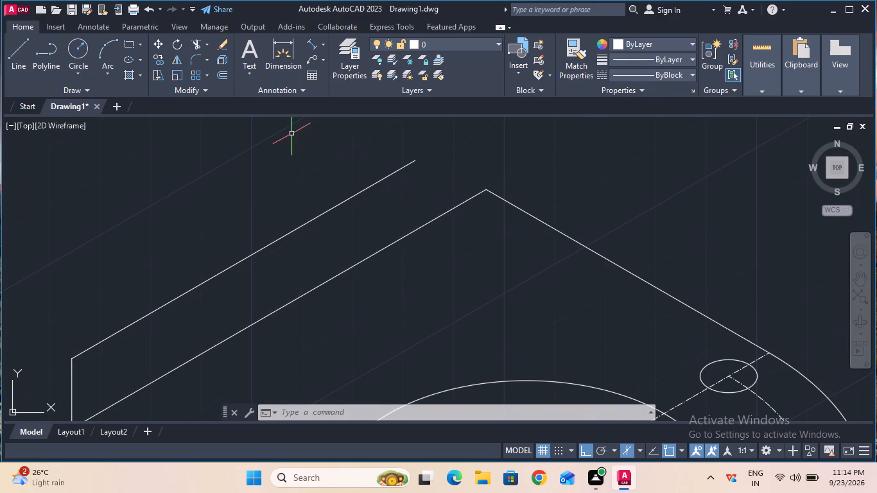
# Draw a 15 mm vertical line down from the far end of the 85 mm line to the top face edge.
pyautogui.doubleClick(26, 56)
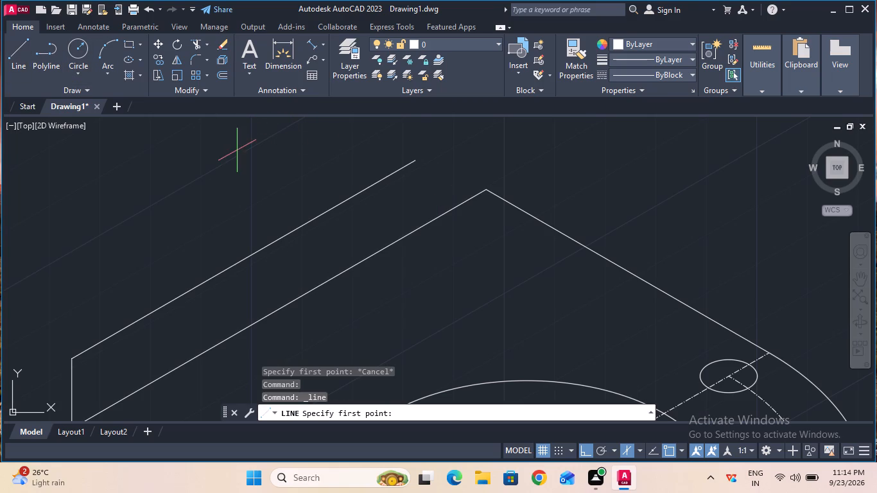
pyautogui.click(416, 157)
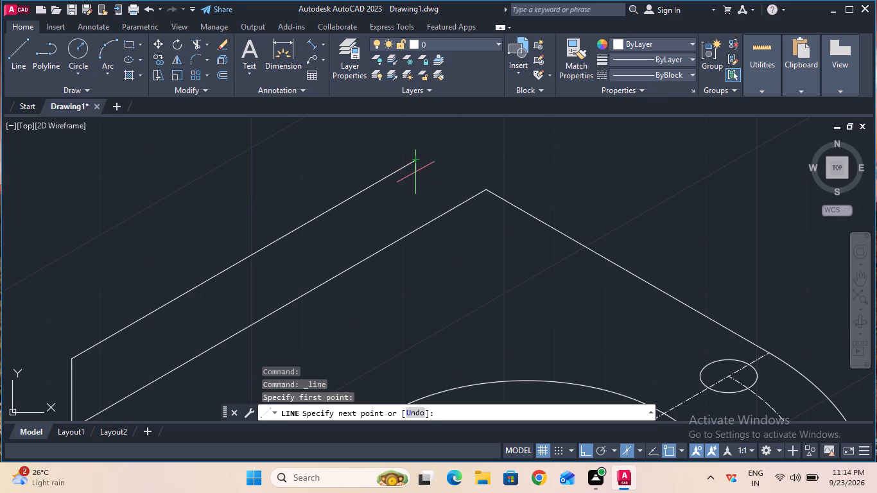
pyautogui.write('15')
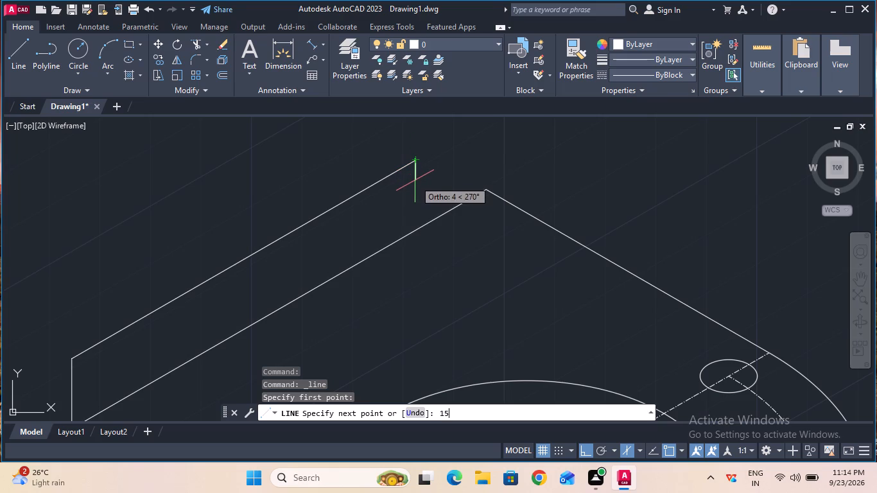
pyautogui.press('Return')
pyautogui.keyDown('ctrl'); pyautogui.scroll(-1, 415, 180); pyautogui.keyUp('ctrl')
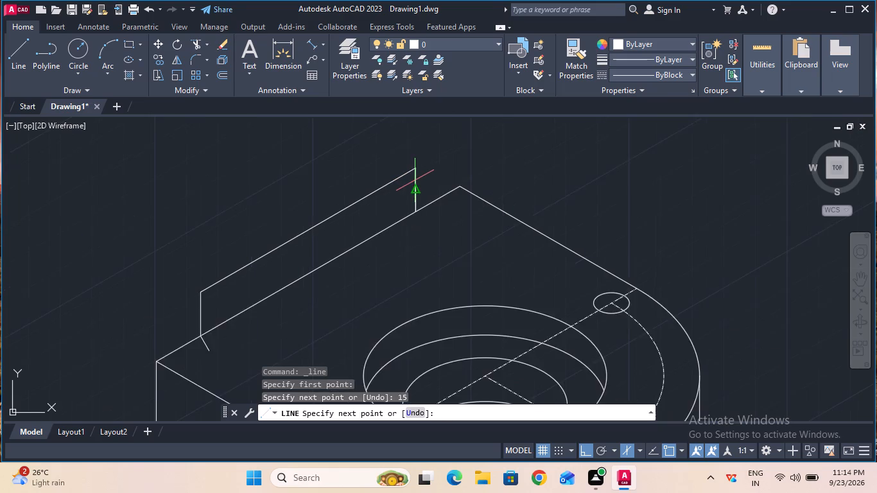
pyautogui.keyDown('ctrl'); pyautogui.scroll(-1, 415, 180); pyautogui.keyUp('ctrl')
pyautogui.press('Escape')
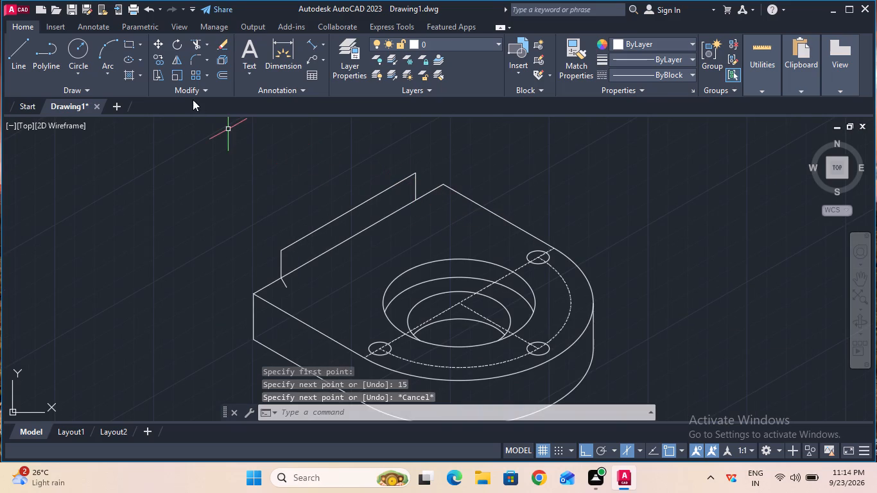
# Remove the short marker line at the foot of the first 15 mm vertical with Trim.
pyautogui.click(200, 49)
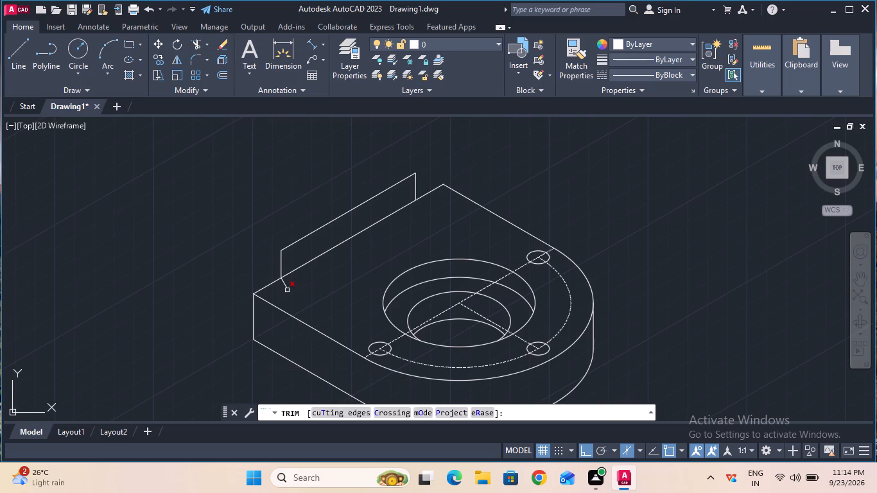
pyautogui.click(287, 286)
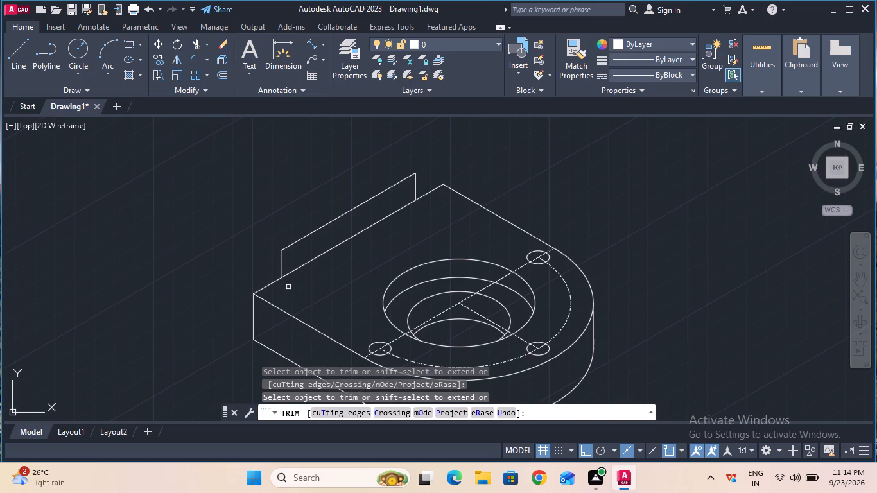
pyautogui.press('Escape')
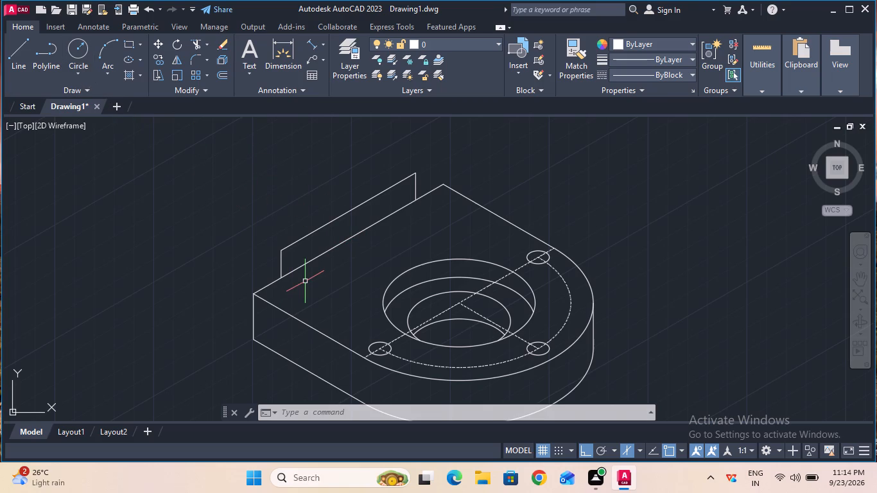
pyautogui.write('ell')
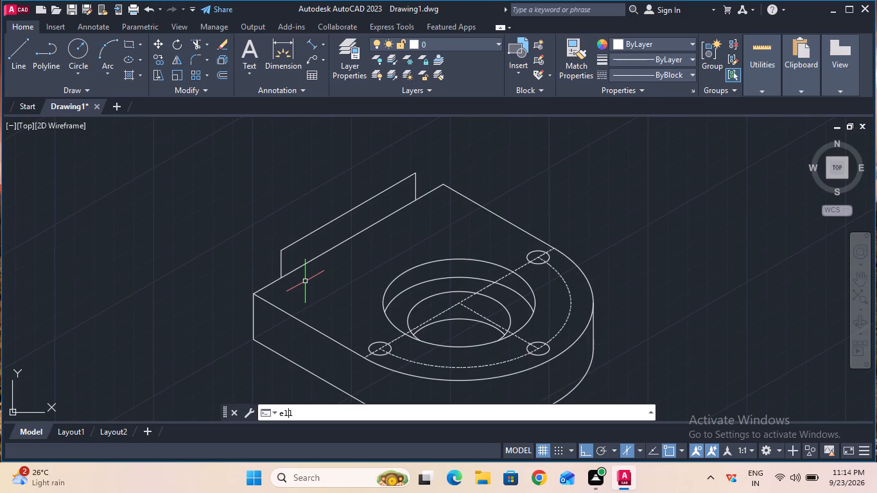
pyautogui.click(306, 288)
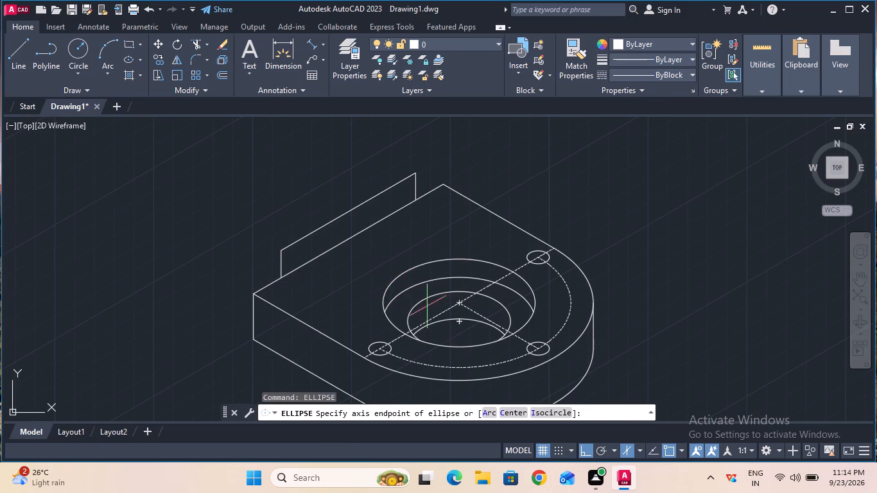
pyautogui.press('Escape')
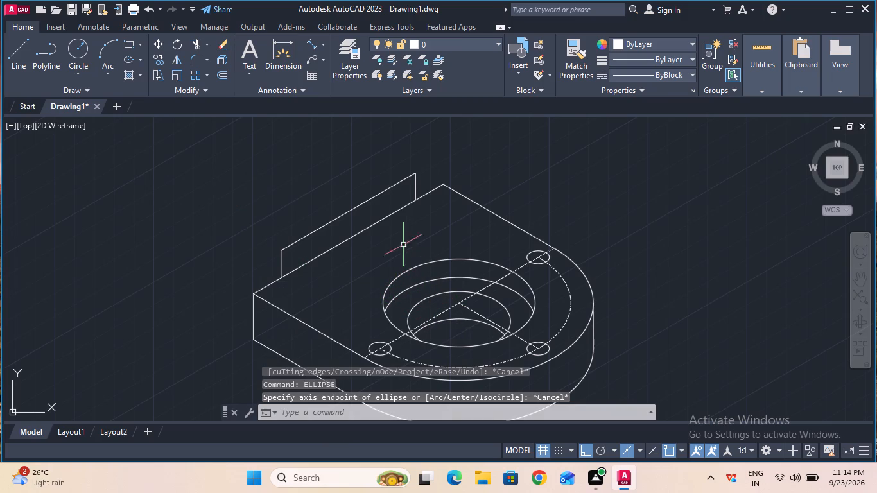
# Copy the stepped hole's large top ellipse 15 mm vertically up from its centre.
pyautogui.click(161, 63)
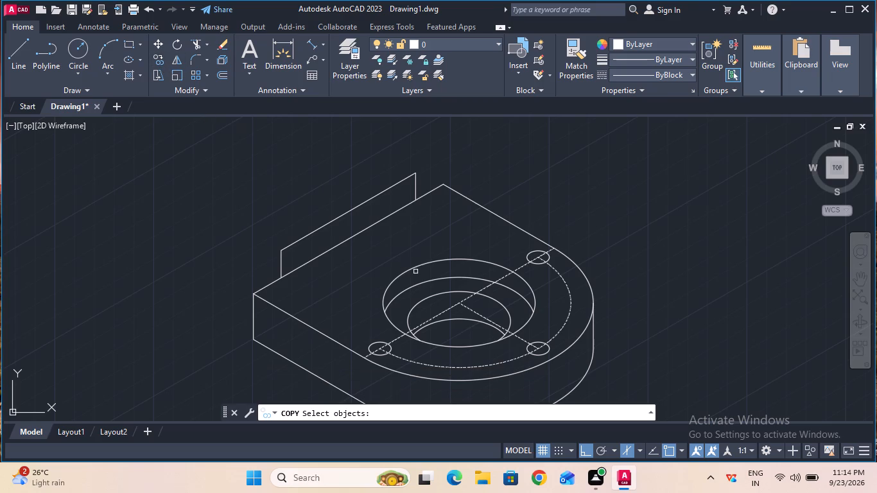
pyautogui.click(418, 266)
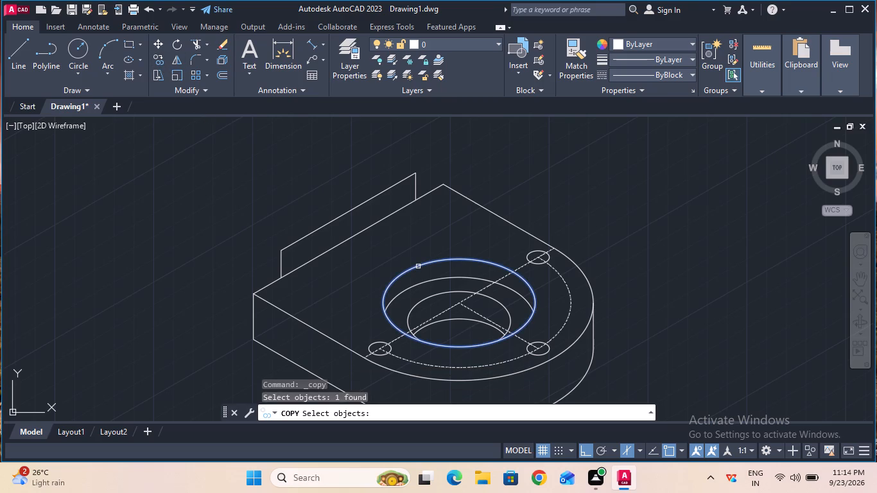
pyautogui.press('Return')
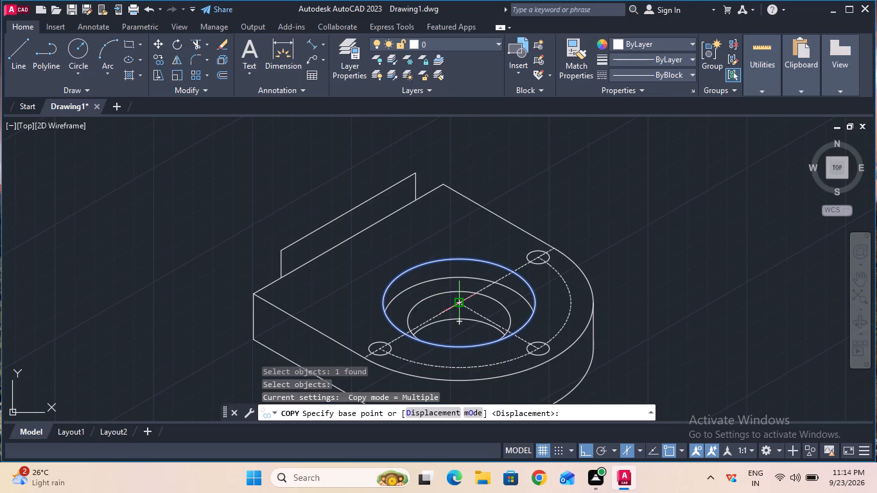
pyautogui.click(457, 302)
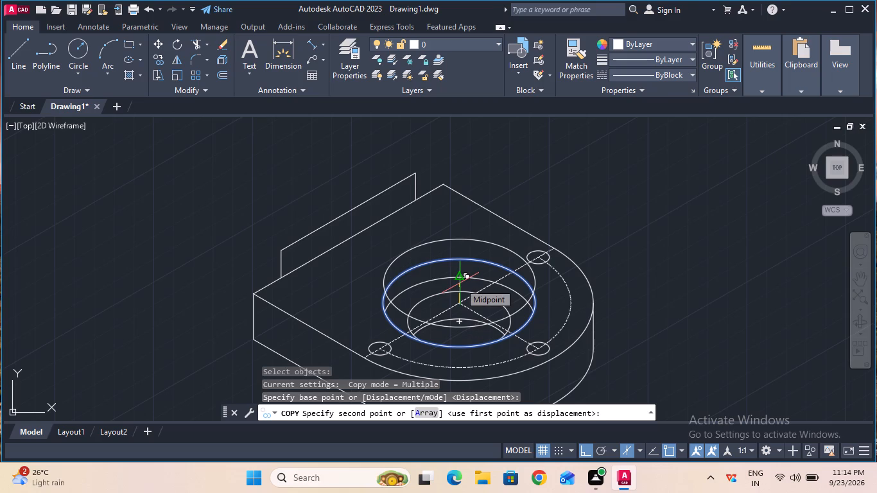
pyautogui.write('15')
pyautogui.press('Return')
pyautogui.press('Escape')
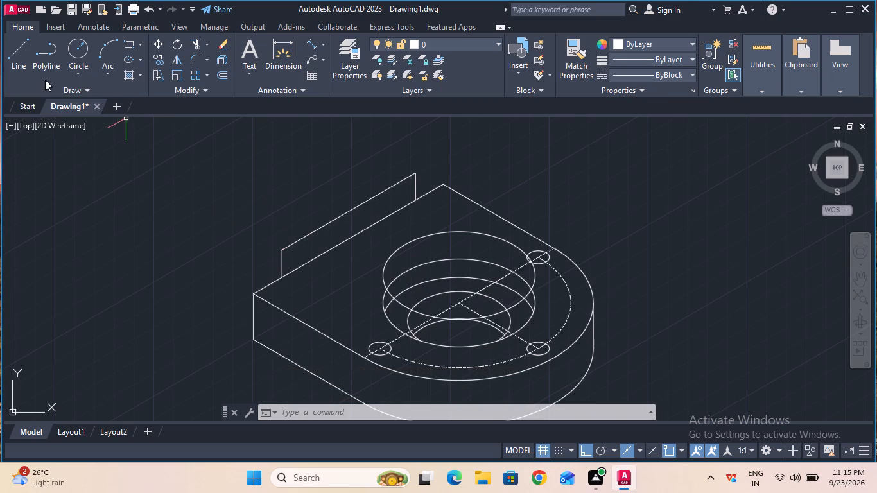
# Draw a 40 mm line from the raised outline's upper near corner, parallel to the block's straight side edges.
pyautogui.click(22, 64)
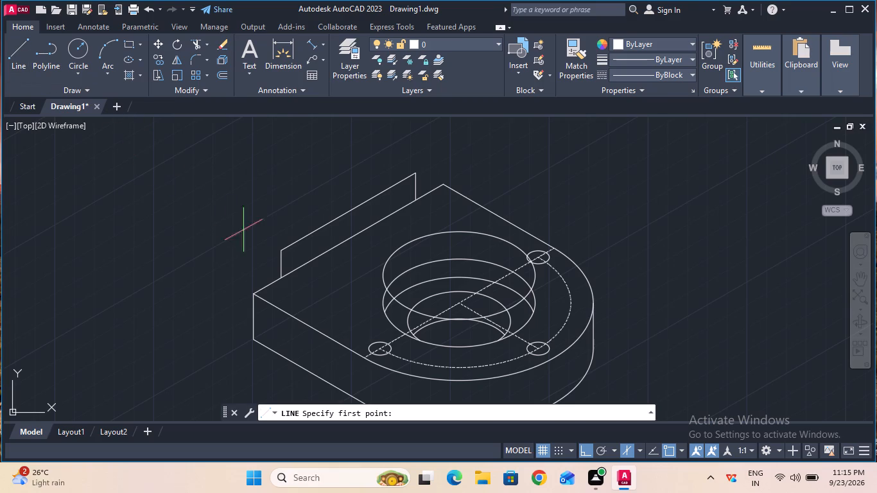
pyautogui.click(278, 246)
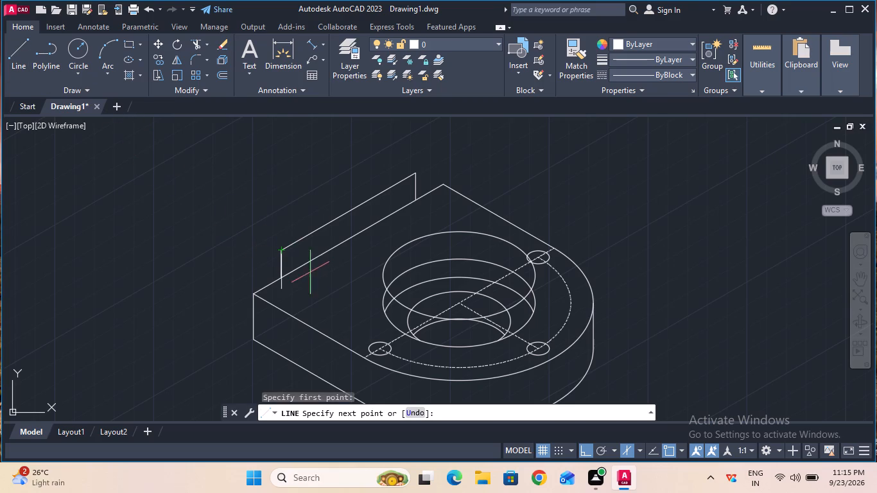
pyautogui.press('F5')
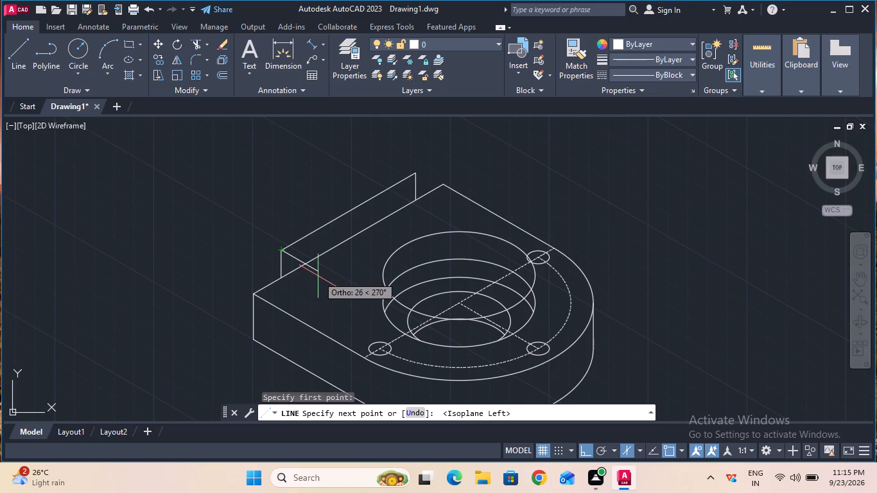
pyautogui.press('4')
pyautogui.press('0')
pyautogui.press('Return')
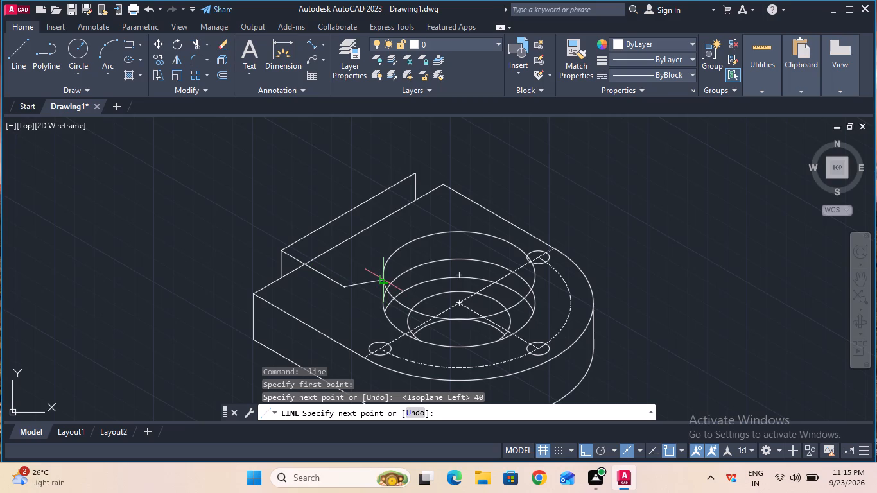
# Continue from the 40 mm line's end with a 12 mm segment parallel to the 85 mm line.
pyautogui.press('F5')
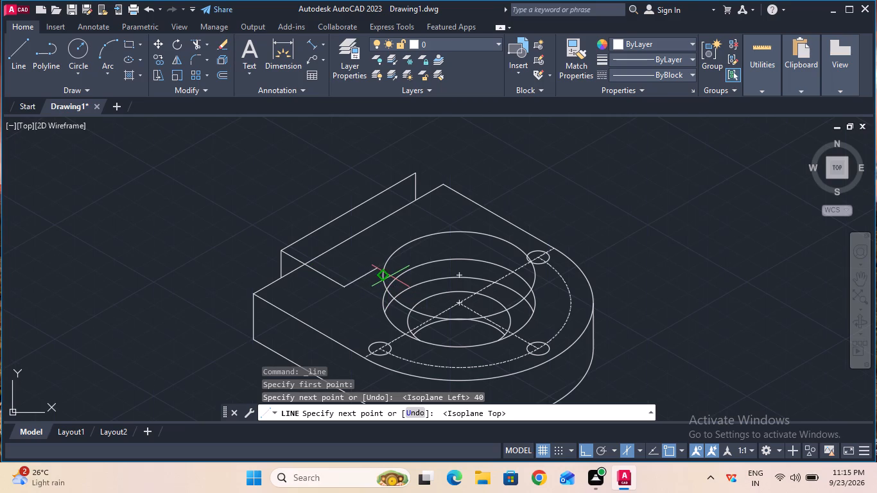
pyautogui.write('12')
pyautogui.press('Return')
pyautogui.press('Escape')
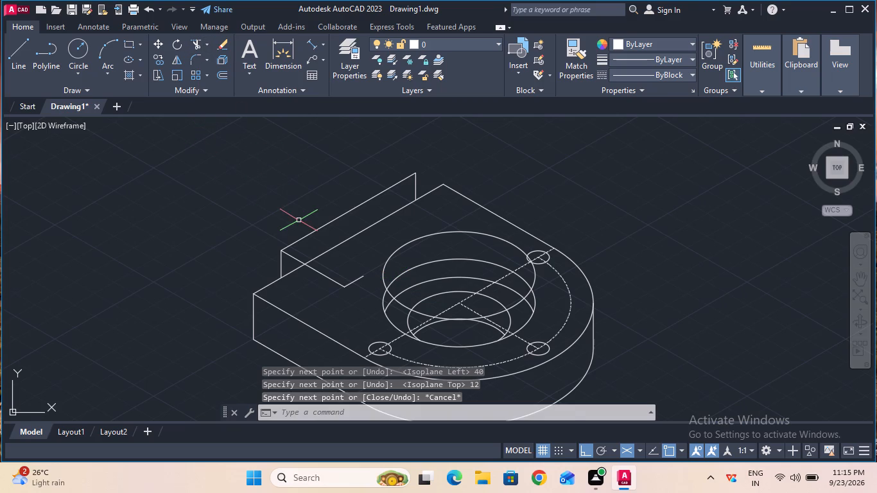
# Trim the block's top back edge between the new 40 mm line and the raised outline's far vertical.
pyautogui.click(194, 47)
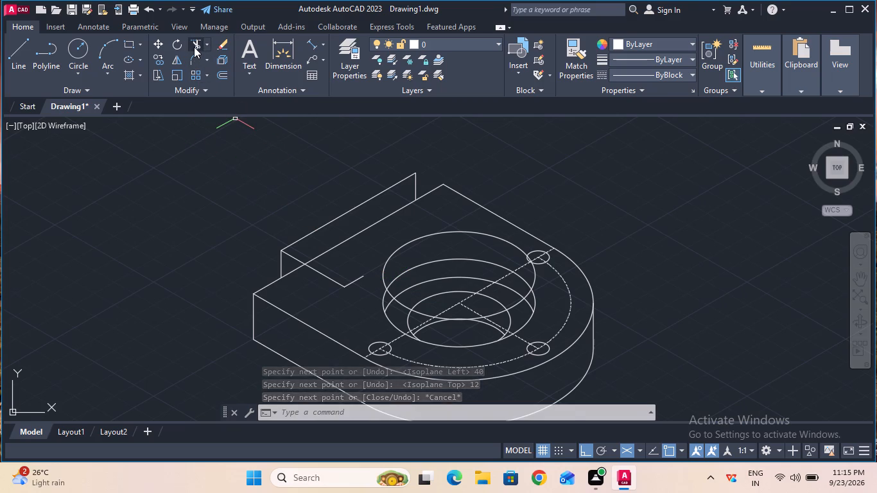
pyautogui.click(331, 251)
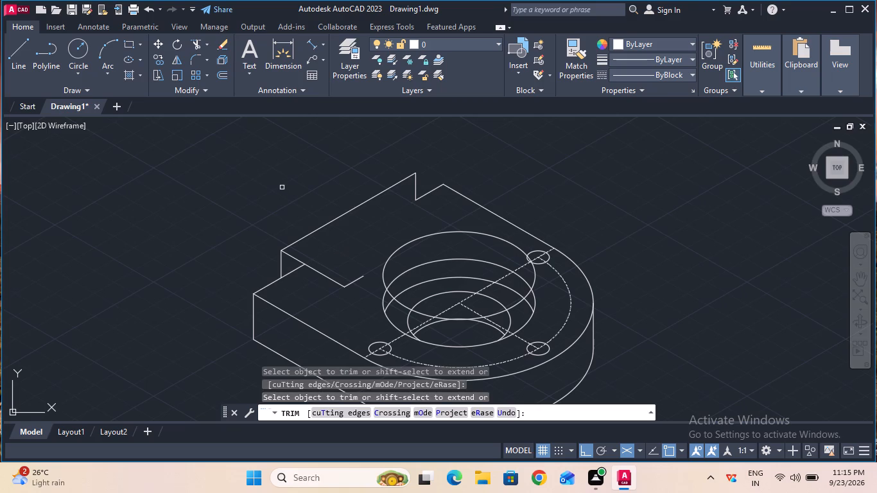
pyautogui.press('Escape')
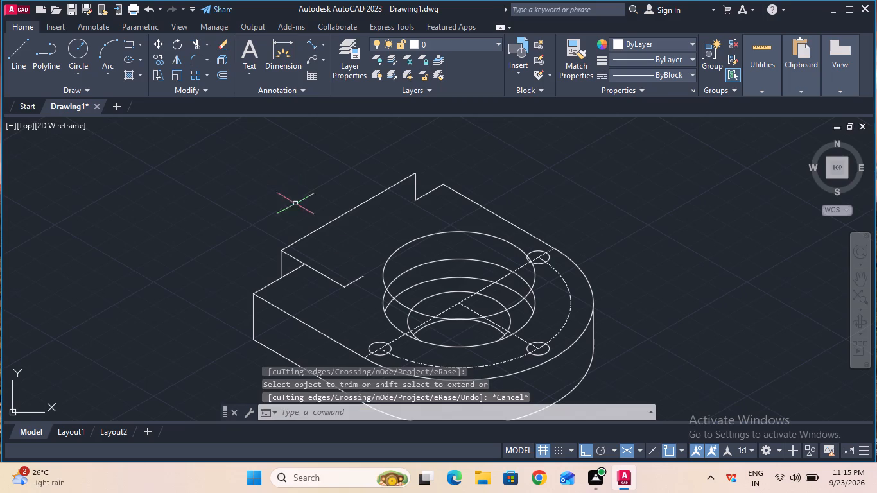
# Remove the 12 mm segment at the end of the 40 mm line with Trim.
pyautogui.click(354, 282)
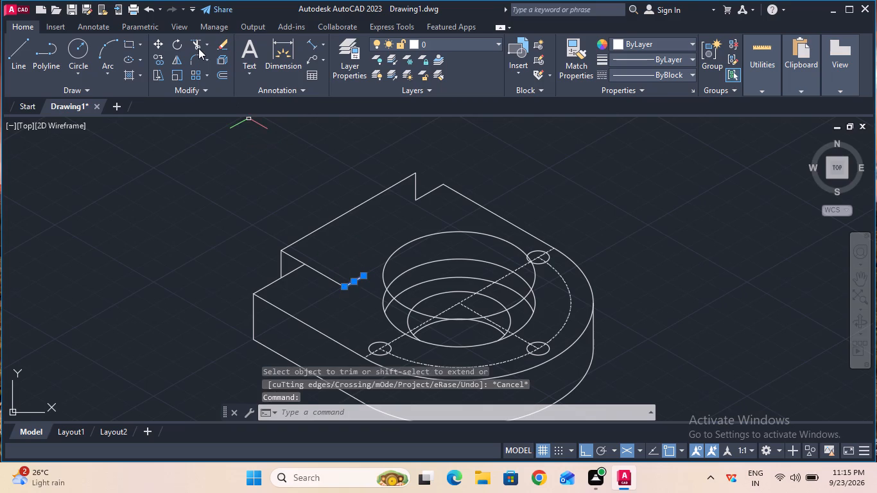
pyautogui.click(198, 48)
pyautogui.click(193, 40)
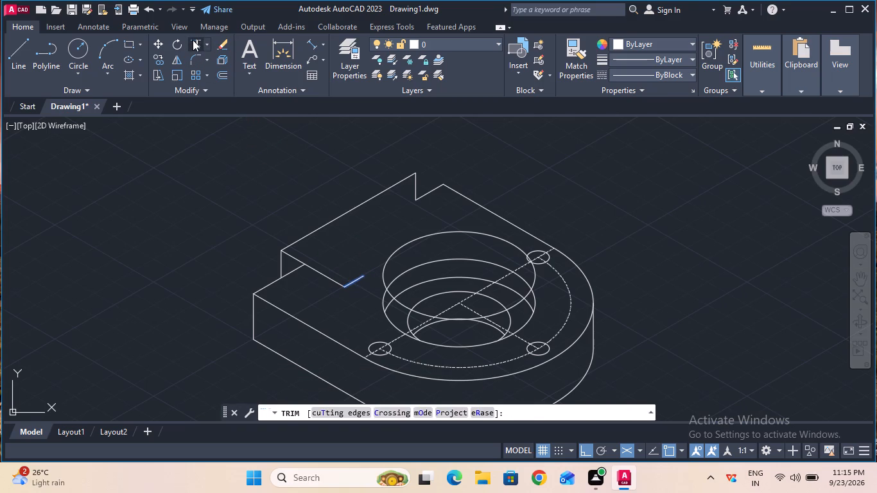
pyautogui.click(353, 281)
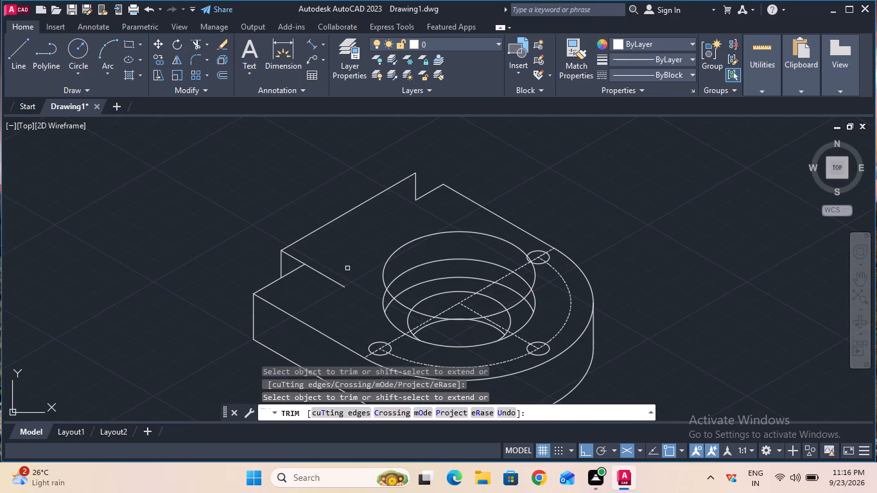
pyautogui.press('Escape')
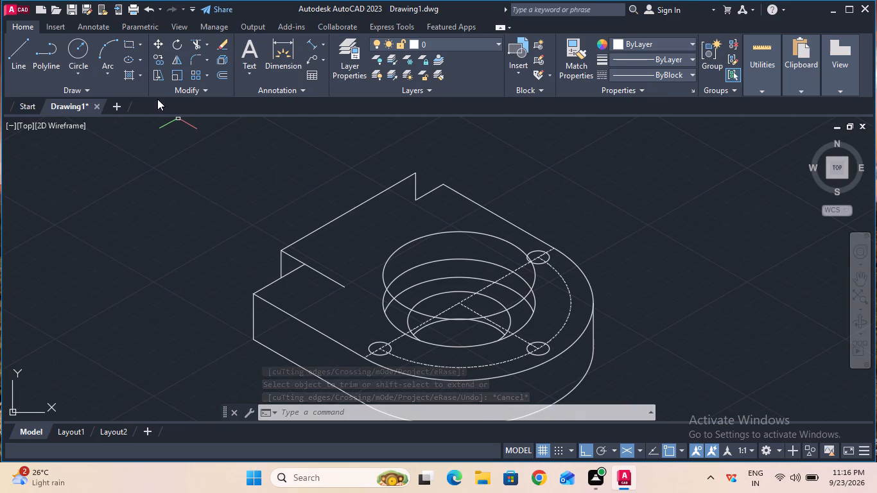
# Draw a 40 mm line from the foot of the near 15 mm vertical, parallel to the upper 40 mm line.
pyautogui.click(19, 49)
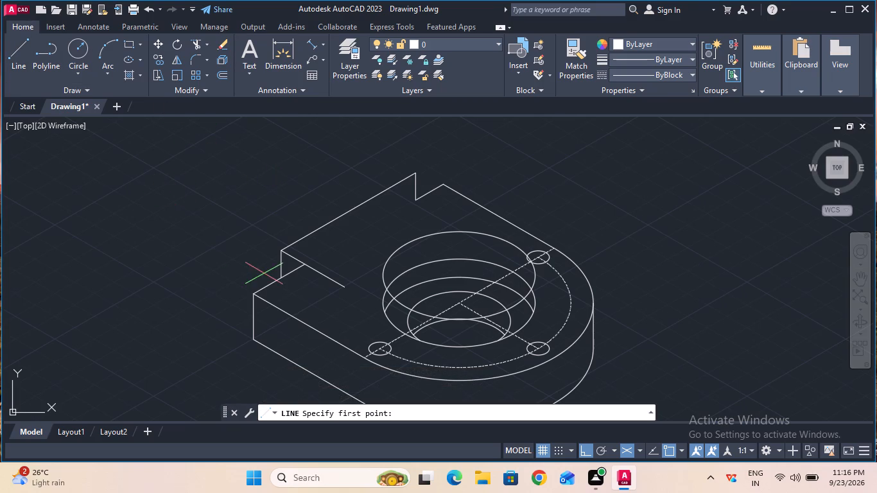
pyautogui.click(284, 276)
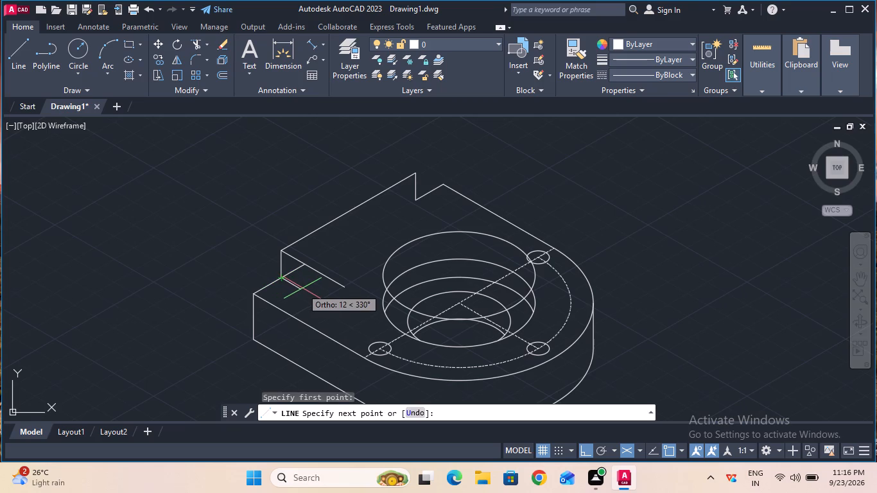
pyautogui.press('4')
pyautogui.press('0')
pyautogui.press('Return')
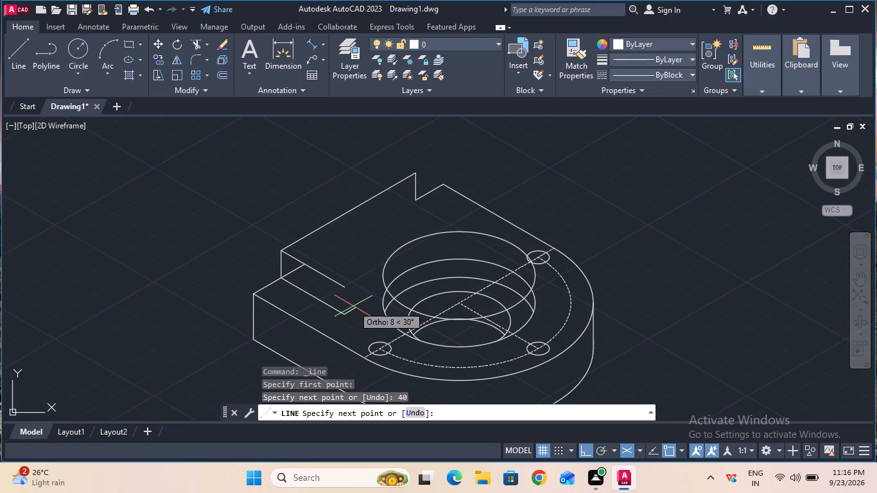
pyautogui.press('Escape')
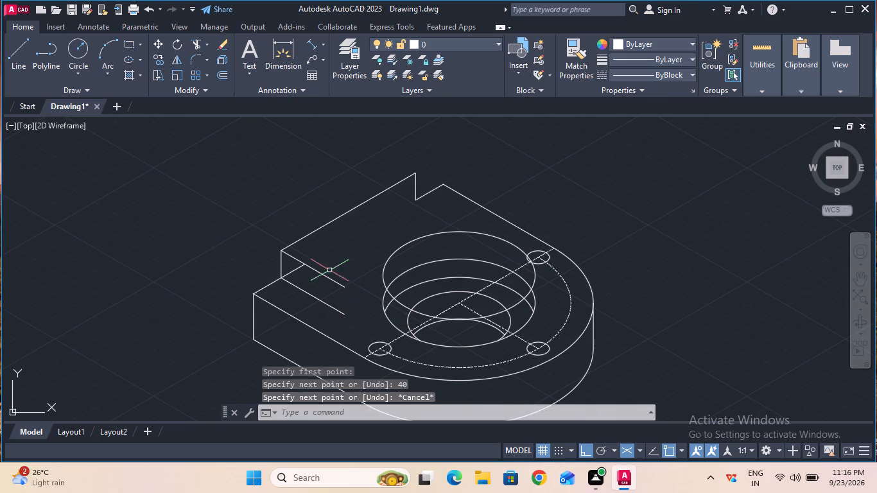
# Draw a vertical line joining the free ends of the upper and lower 40 mm lines.
pyautogui.click(21, 56)
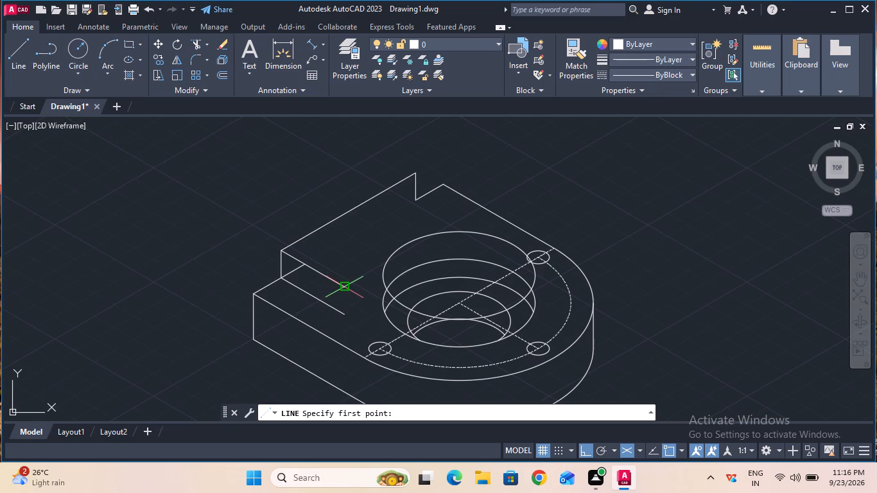
pyautogui.click(344, 288)
pyautogui.press('F5')
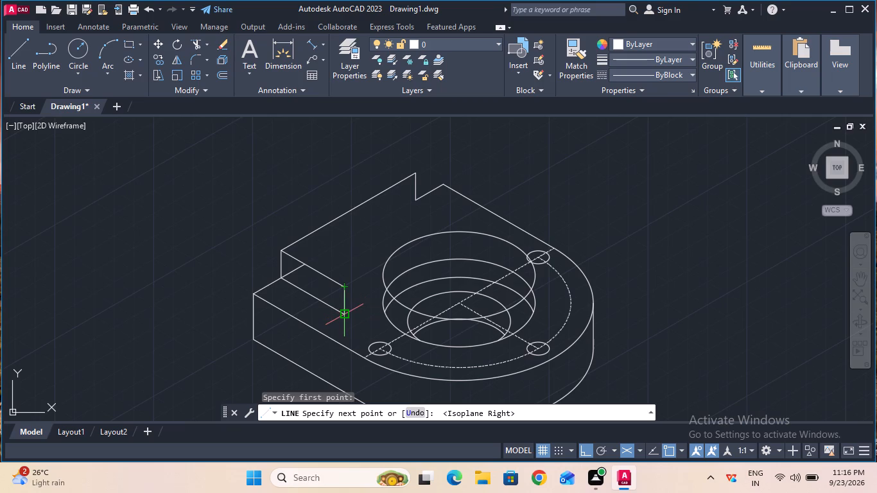
pyautogui.click(345, 312)
pyautogui.press('Escape')
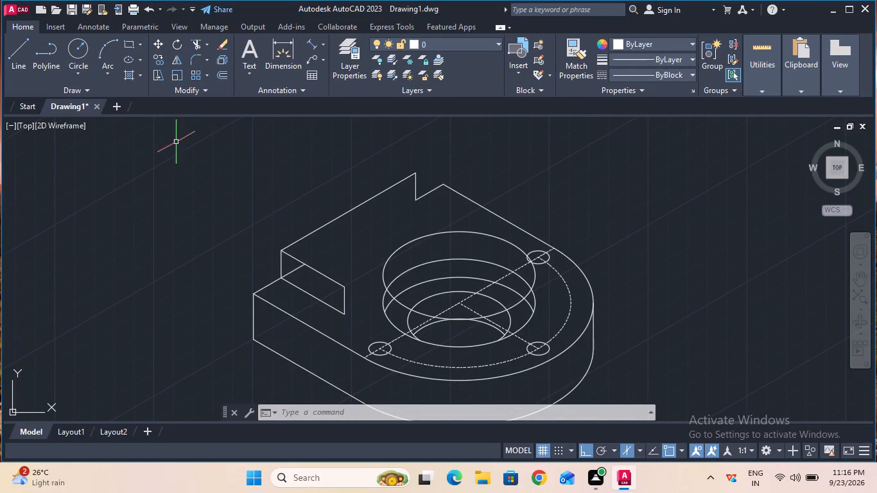
# Trim the leftover piece of the block's back edge that crosses the raised feature's 40 mm end face.
pyautogui.click(199, 48)
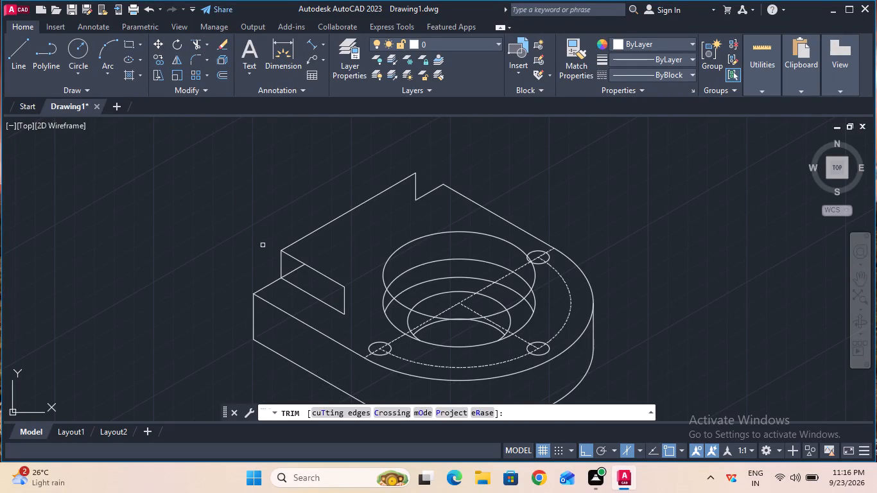
pyautogui.click(295, 272)
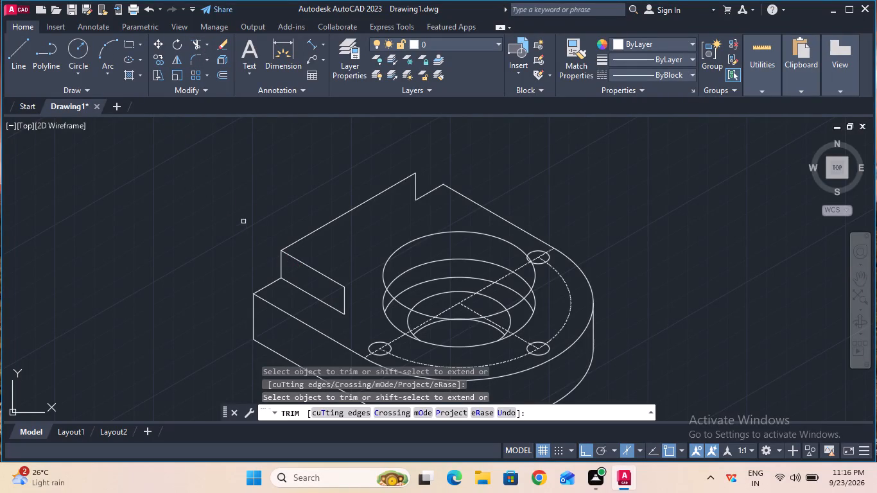
pyautogui.press('Escape')
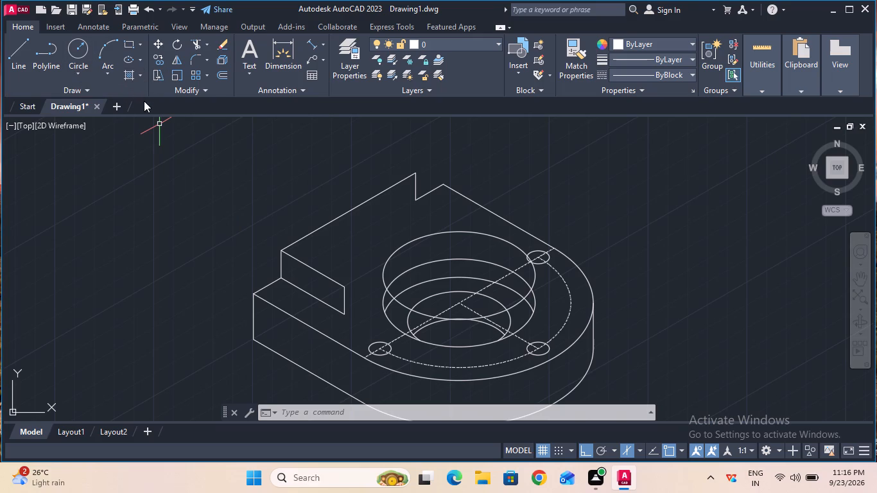
# Draw an 85 mm line from the end face's upper inner corner and connect it to the raised outline's far upper corner.
pyautogui.press('F5')
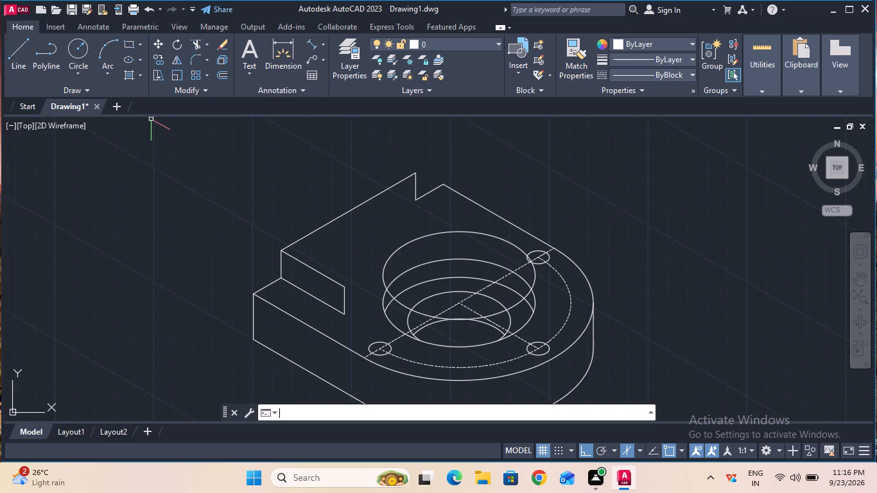
pyautogui.press('F5')
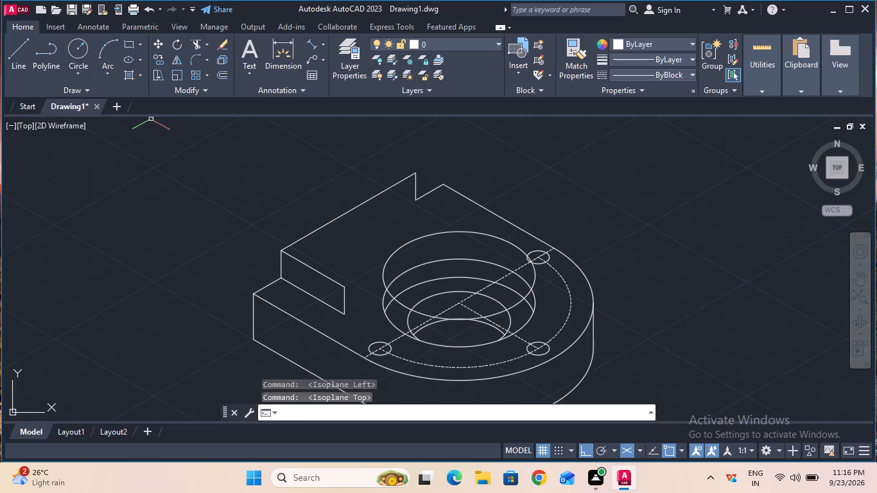
pyautogui.click(15, 50)
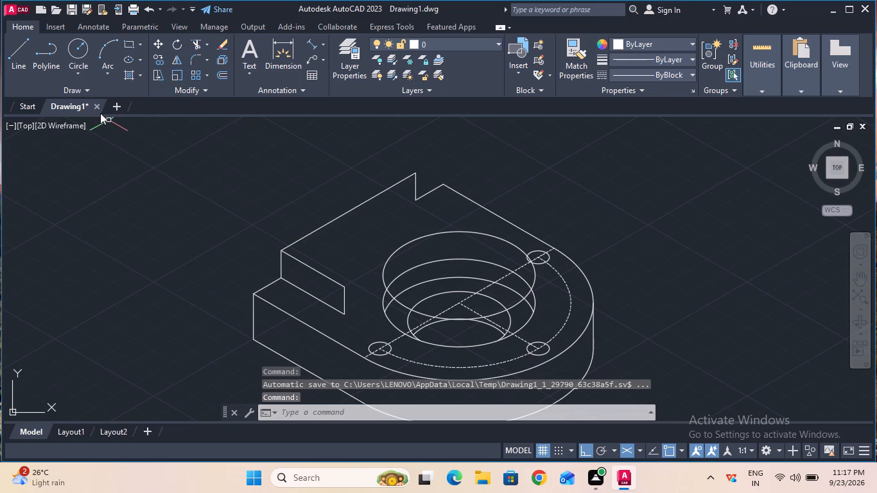
pyautogui.click(21, 58)
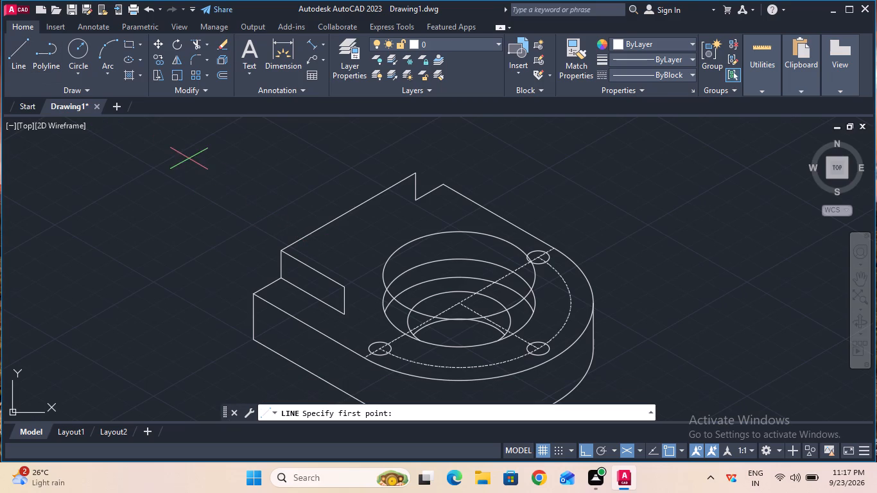
pyautogui.click(345, 287)
pyautogui.write('85')
pyautogui.press('Return')
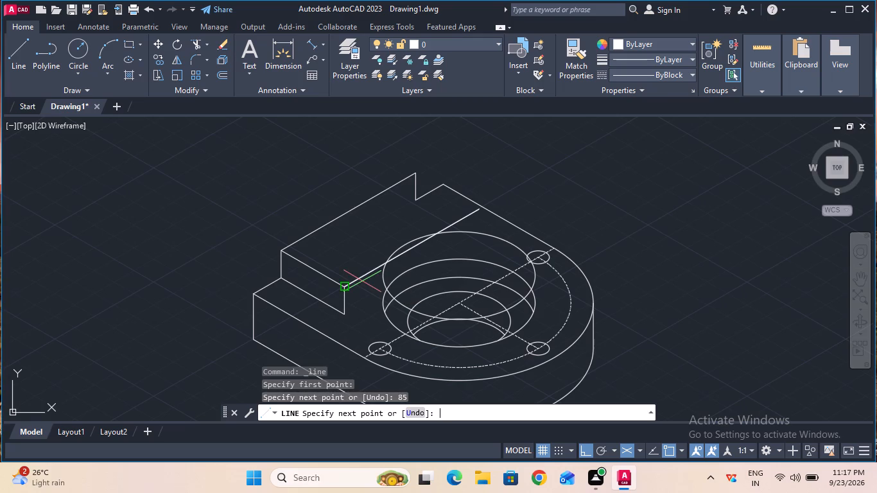
pyautogui.click(413, 176)
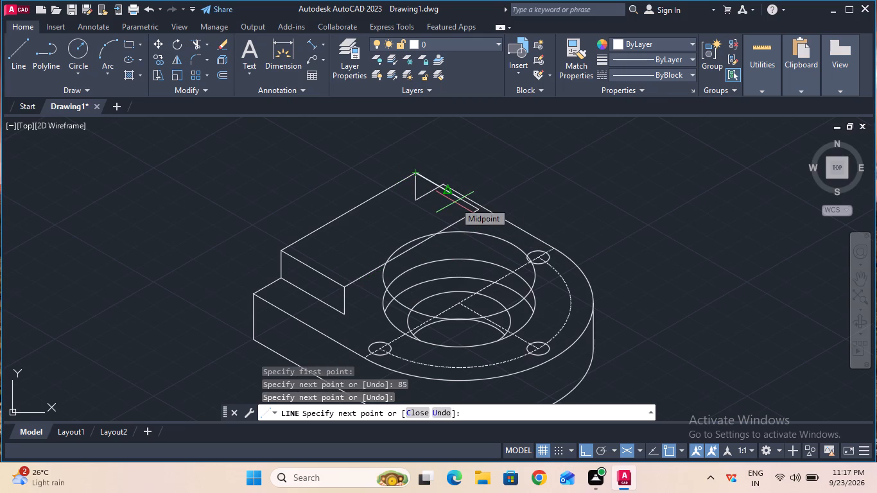
pyautogui.press('Escape')
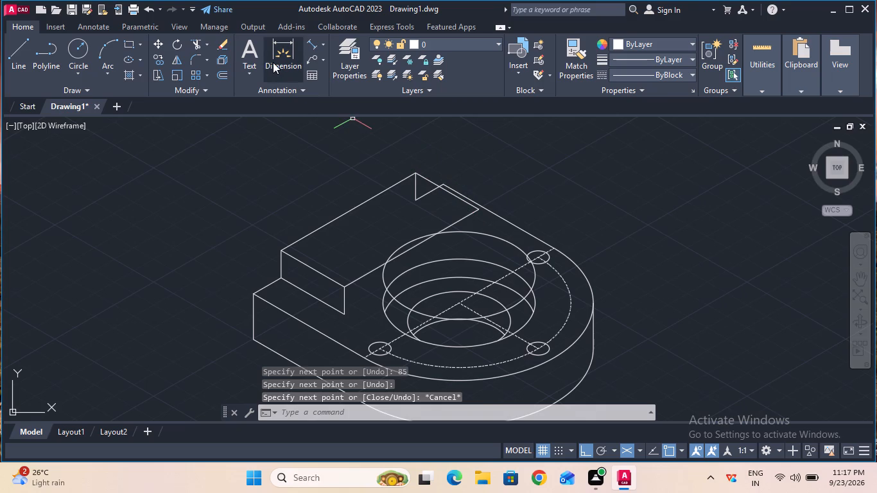
# Trim away the raised feature's hidden far vertical and the short back edge piece beneath its top face.
pyautogui.click(199, 43)
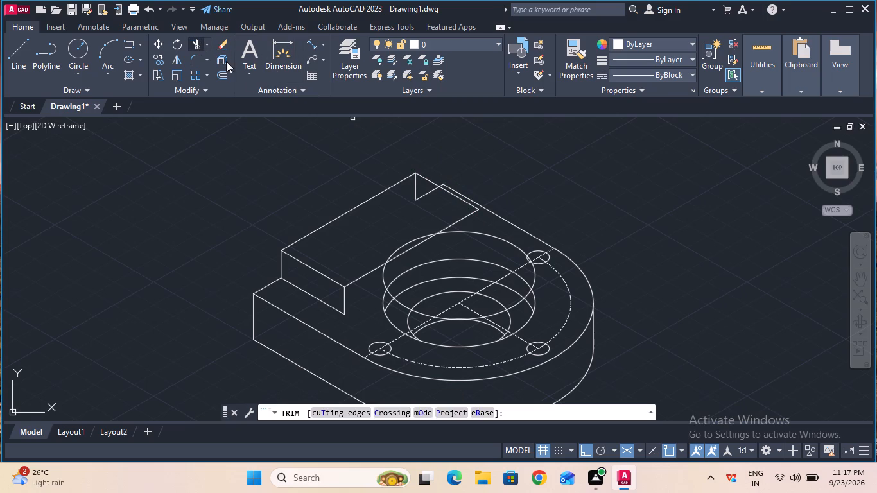
pyautogui.click(416, 192)
pyautogui.click(419, 199)
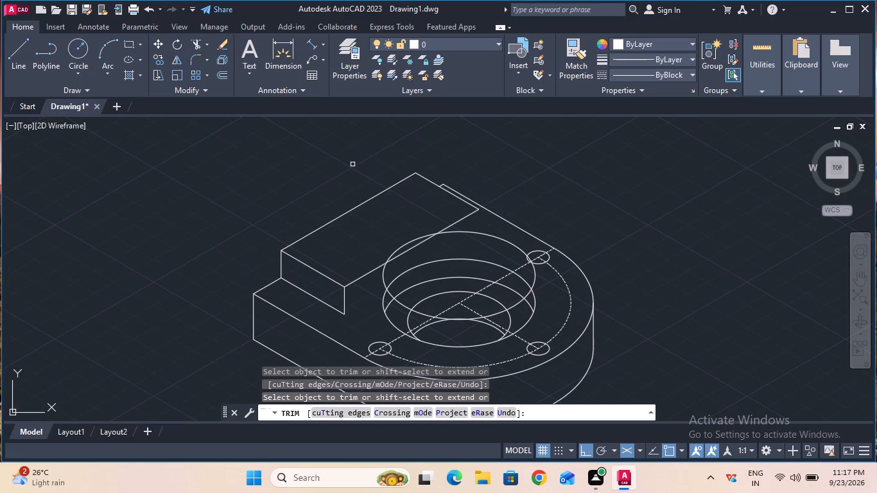
# Draw an 85 mm line from the raised feature's lower inner corner, parallel to its upper front edge.
pyautogui.press('Escape')
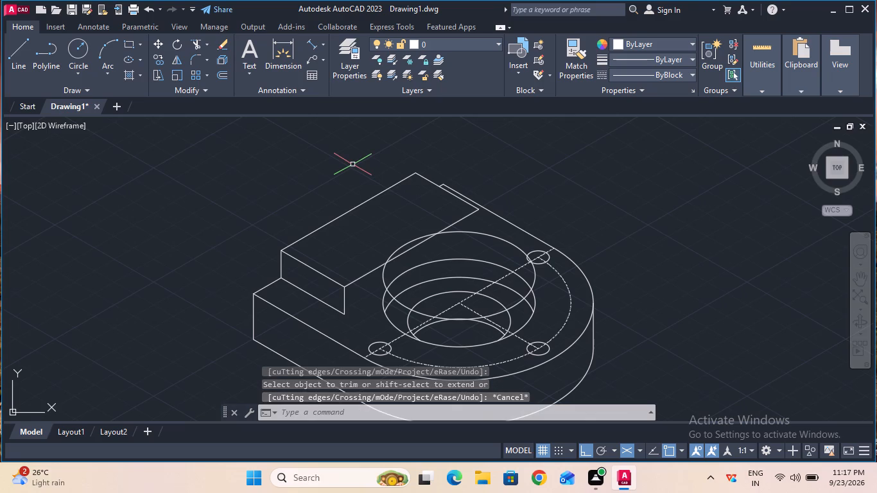
pyautogui.click(26, 68)
pyautogui.click(345, 313)
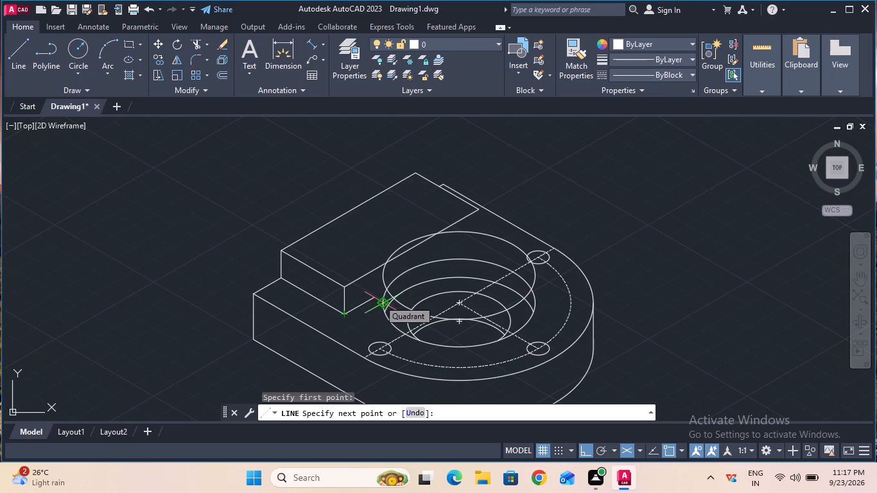
pyautogui.write('85')
pyautogui.press('Return')
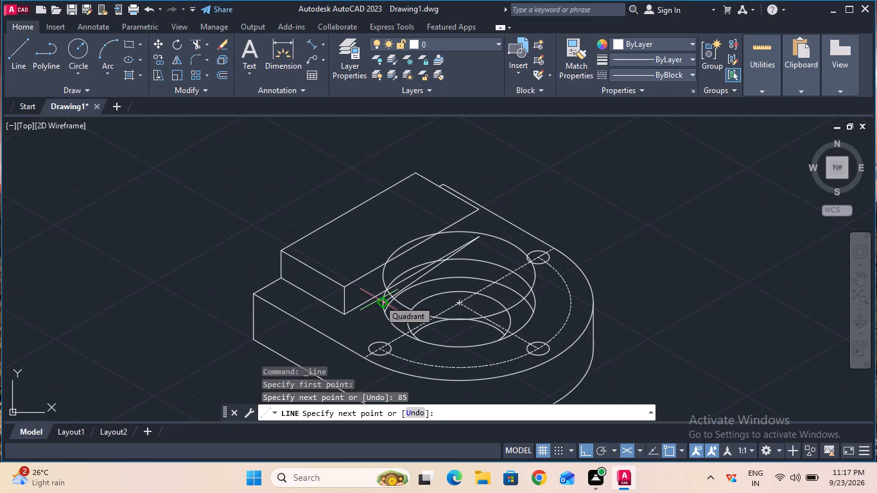
pyautogui.press('Escape')
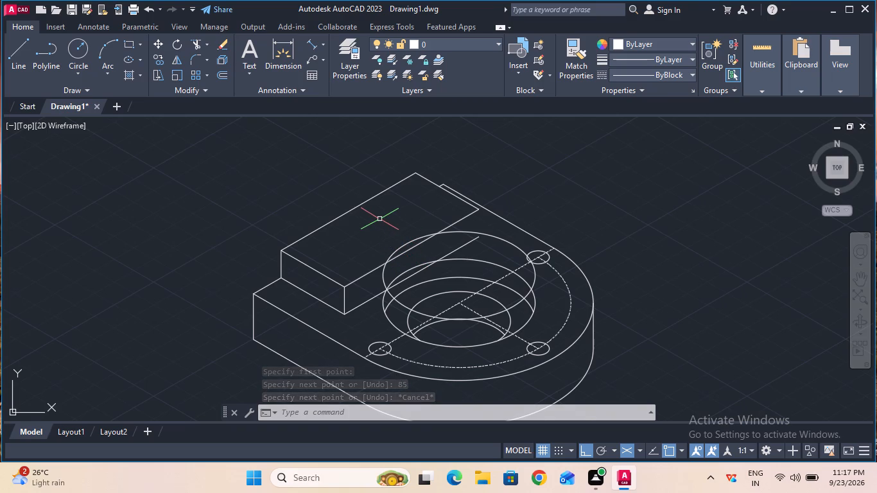
# Draw a vertical line on the right isoplane joining the far ends of the upper and lower 85 mm lines.
pyautogui.click(28, 55)
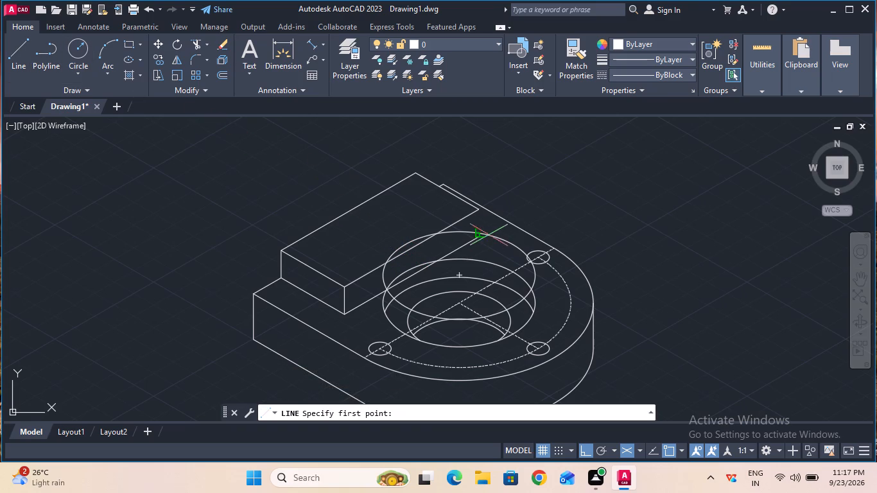
pyautogui.click(480, 212)
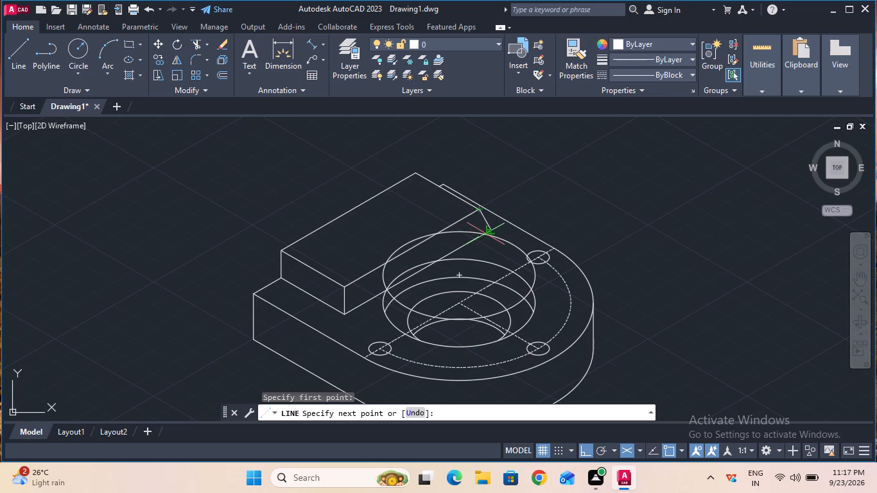
pyautogui.press('F5')
pyautogui.press('F6')
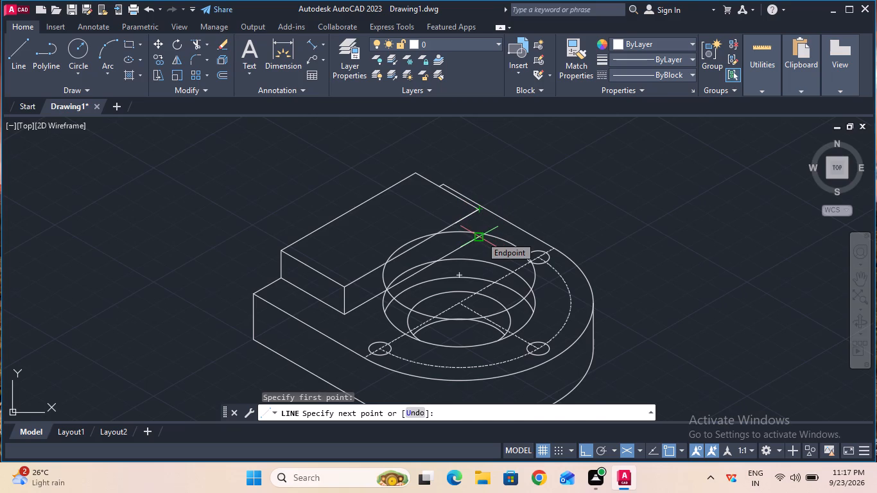
pyautogui.click(481, 236)
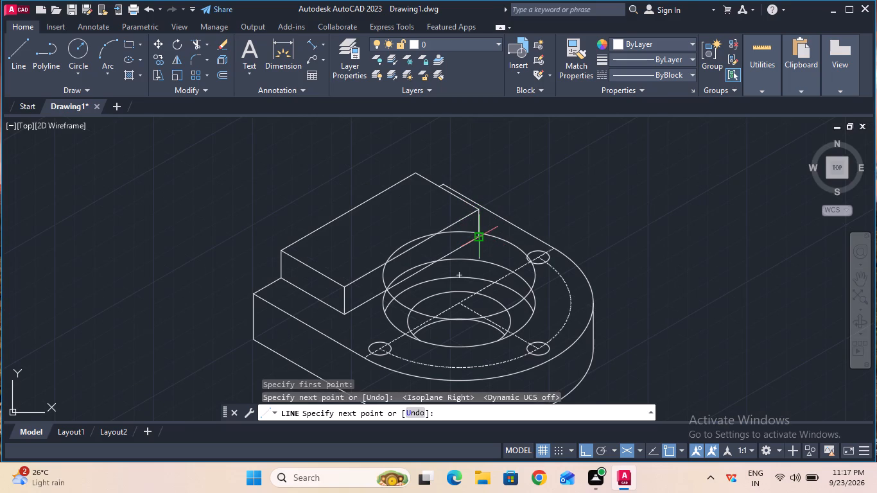
pyautogui.press('Escape')
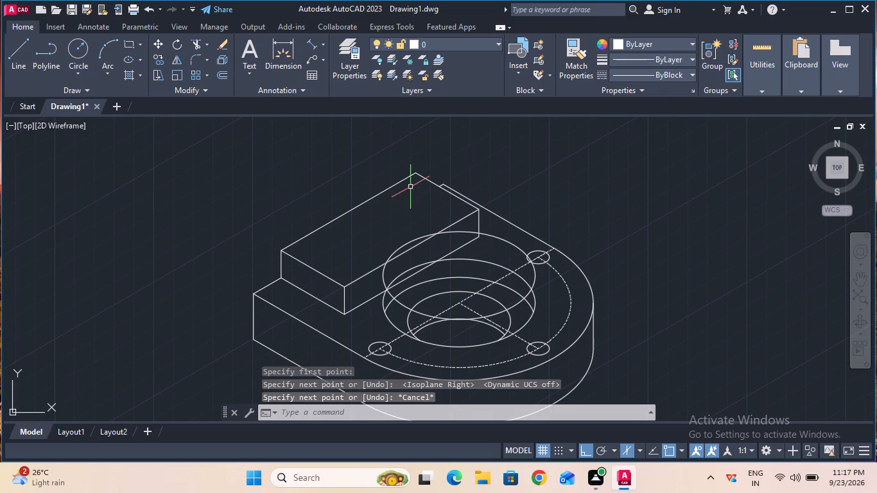
# Trim both 85 mm edges and the overlapping parts of the two large circles to open a curved cutout in the raised feature.
pyautogui.click(195, 42)
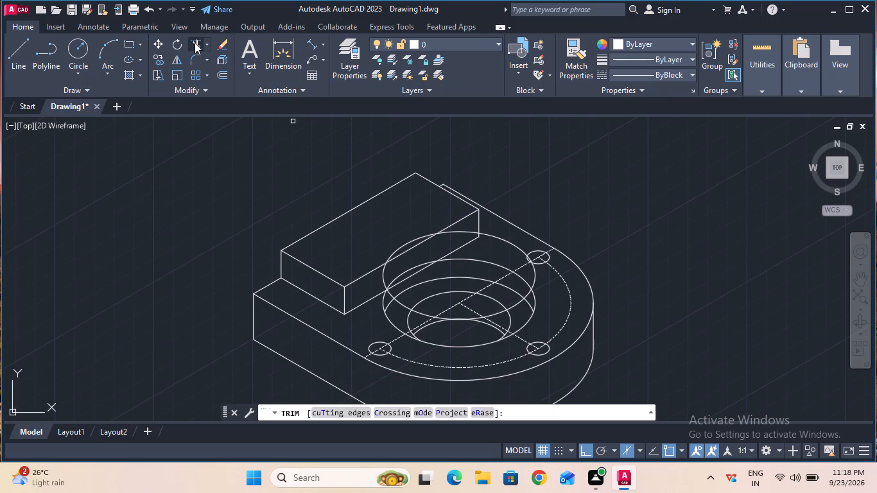
pyautogui.click(464, 232)
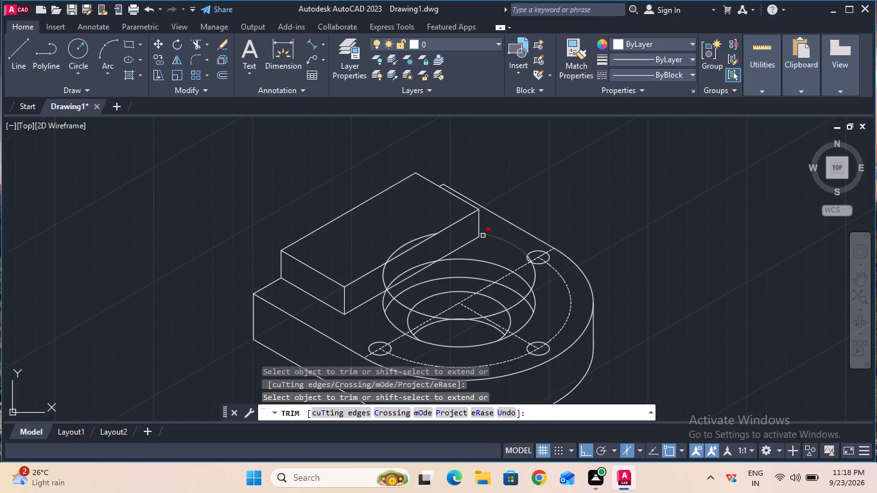
pyautogui.click(483, 236)
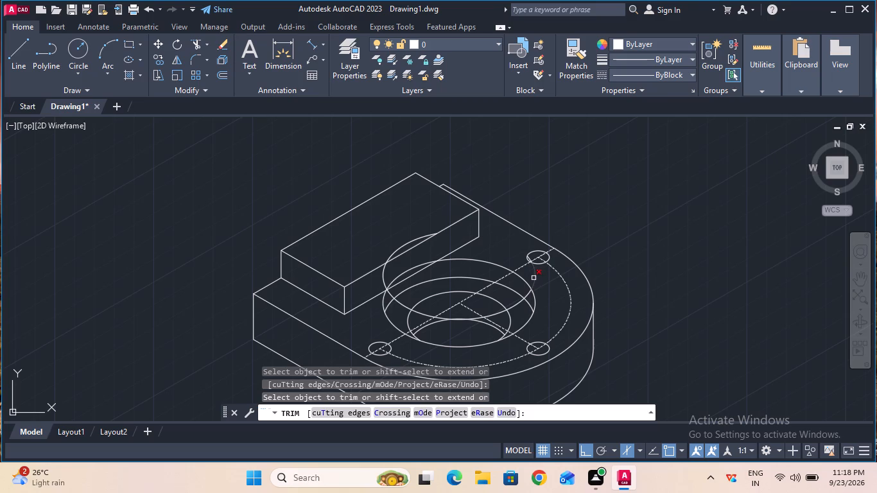
pyautogui.click(534, 278)
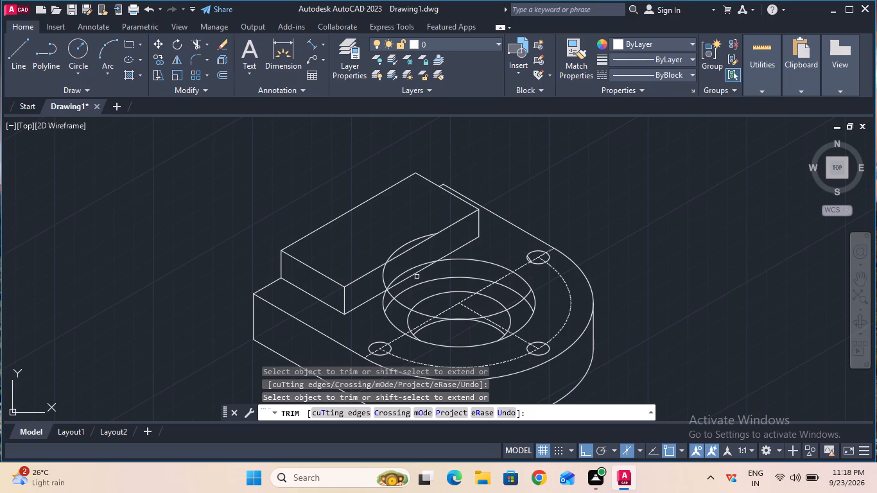
pyautogui.click(408, 277)
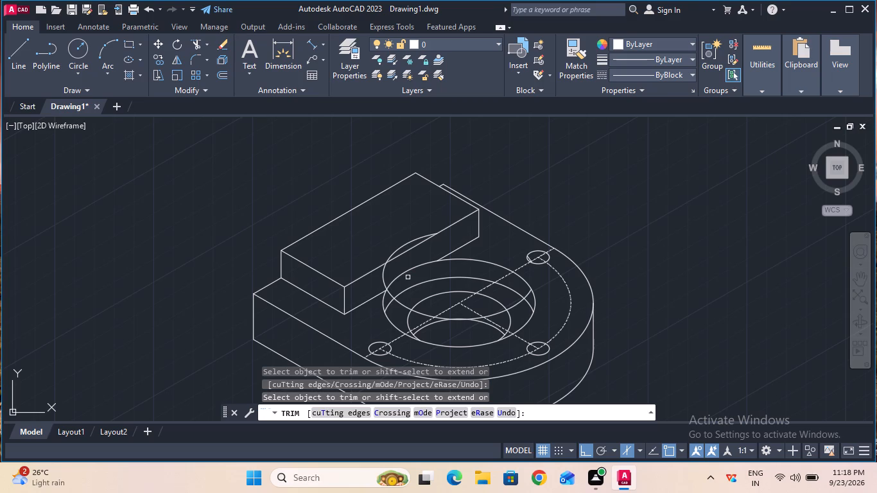
pyautogui.click(408, 273)
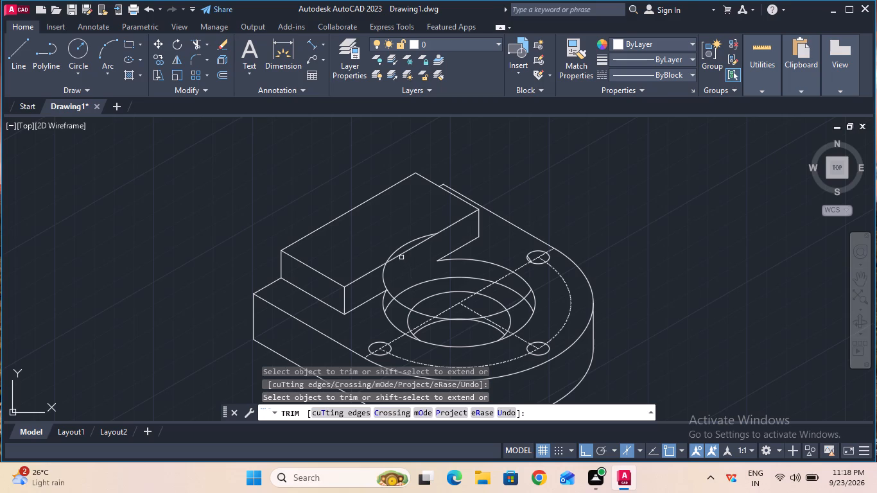
pyautogui.click(401, 257)
pyautogui.press('Escape')
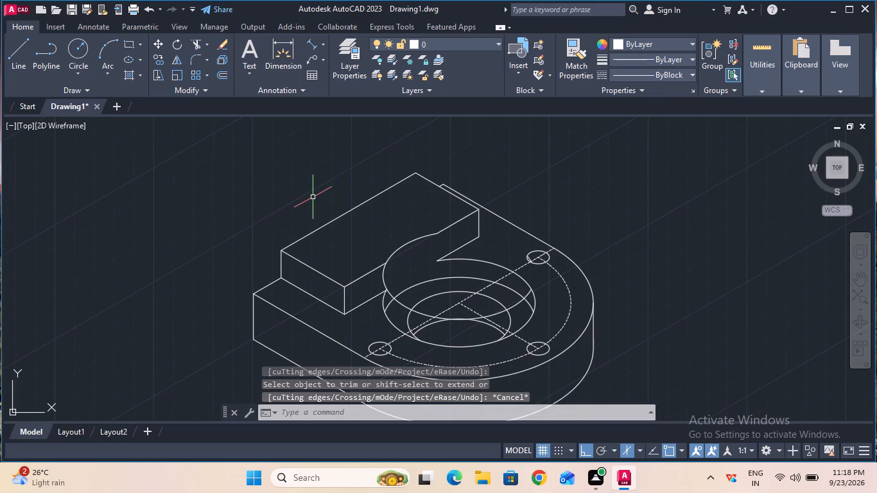
# Draw the cutout's far vertical edge from the upper arc's end down to the raised feature's base line.
pyautogui.click(30, 80)
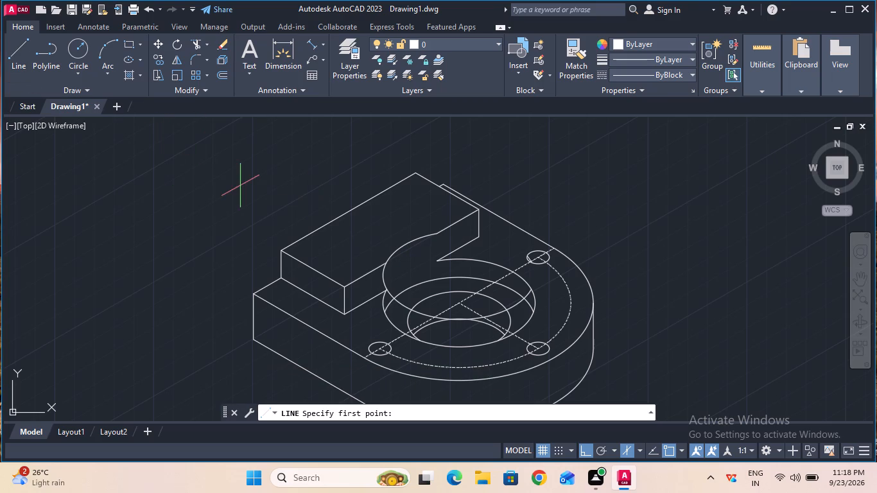
pyautogui.click(435, 236)
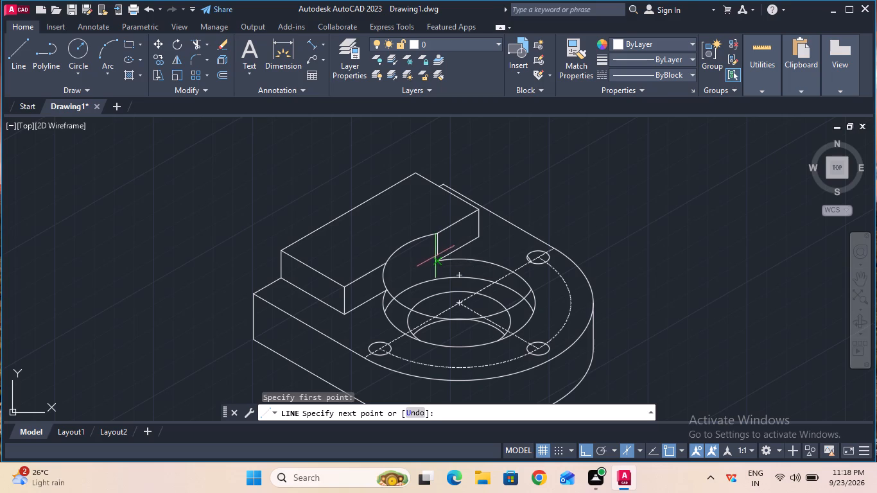
pyautogui.click(436, 258)
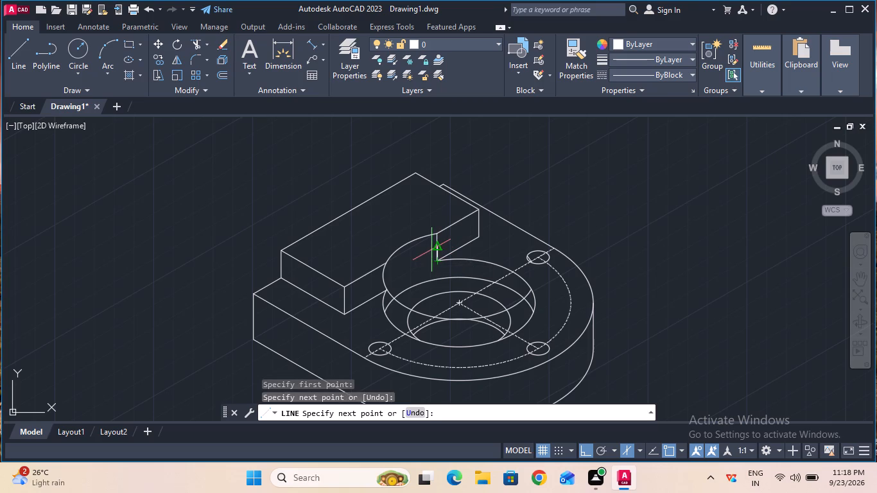
pyautogui.press('Escape')
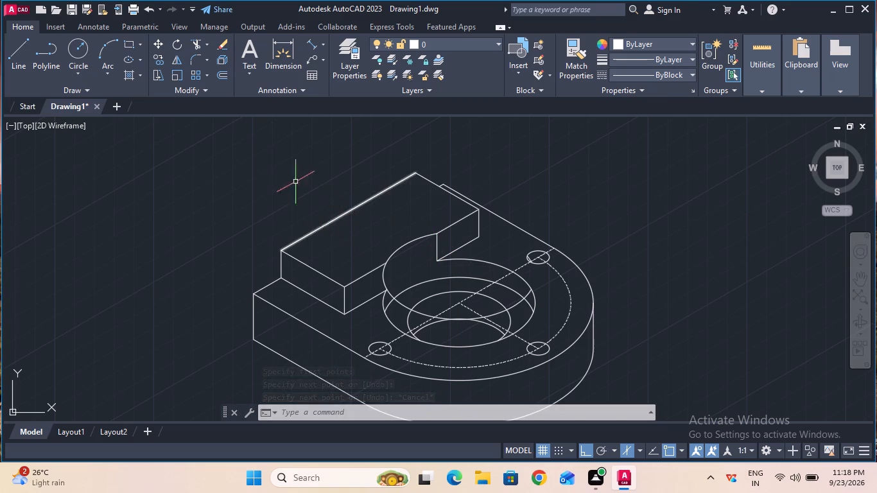
# Trim the rest of the upper large circle that extends beyond the raised feature and crosses the stepped hole.
pyautogui.click(196, 49)
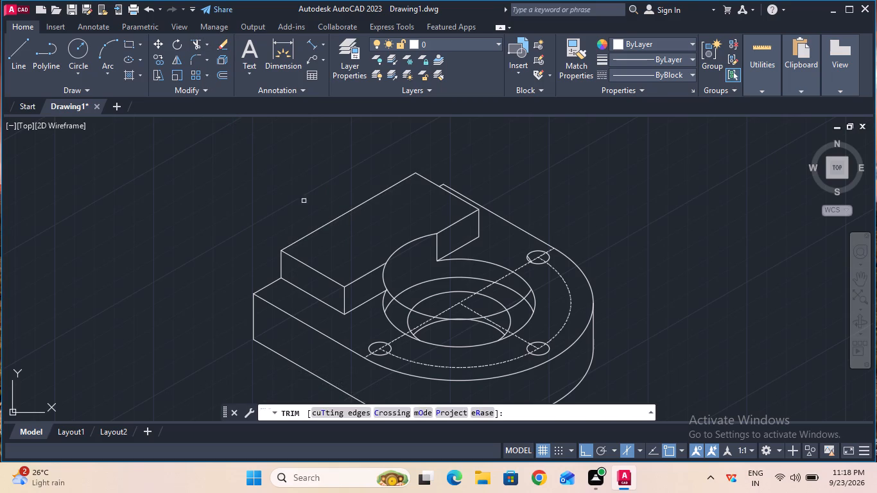
pyautogui.doubleClick(383, 283)
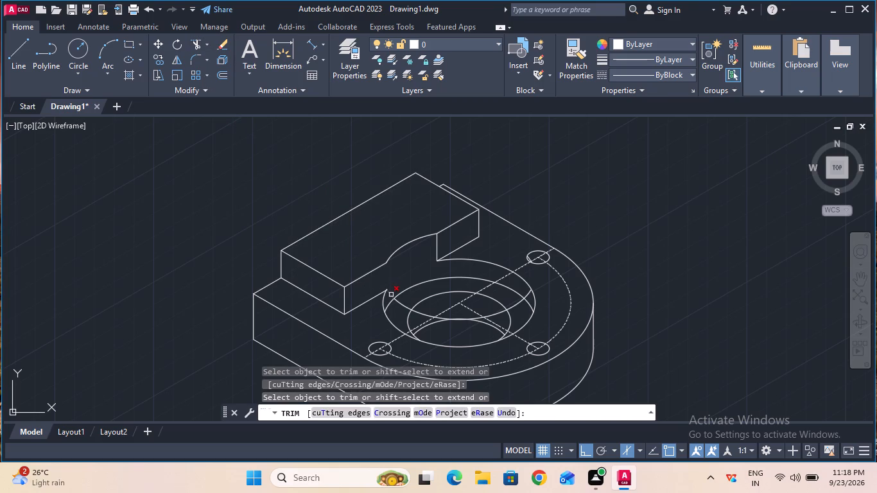
pyautogui.doubleClick(391, 295)
pyautogui.click(397, 301)
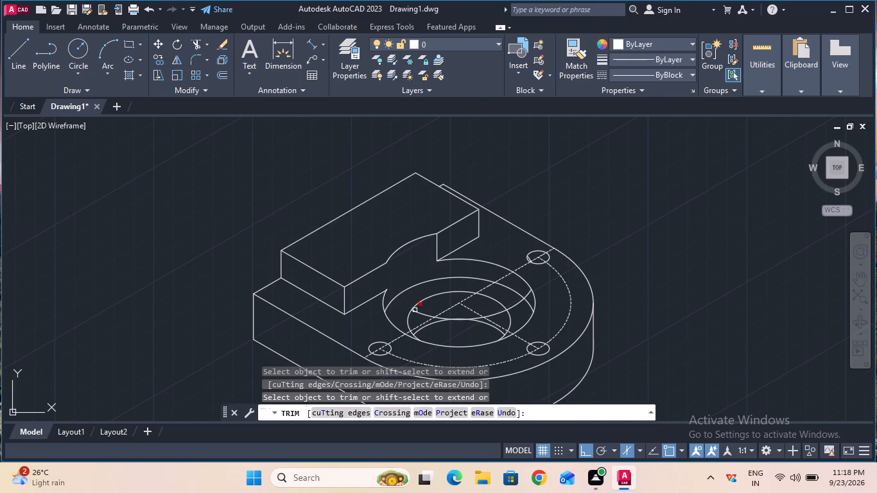
pyautogui.click(420, 313)
pyautogui.click(439, 318)
pyautogui.keyDown('ctrl'); pyautogui.scroll(2, 462, 322); pyautogui.keyUp('ctrl')
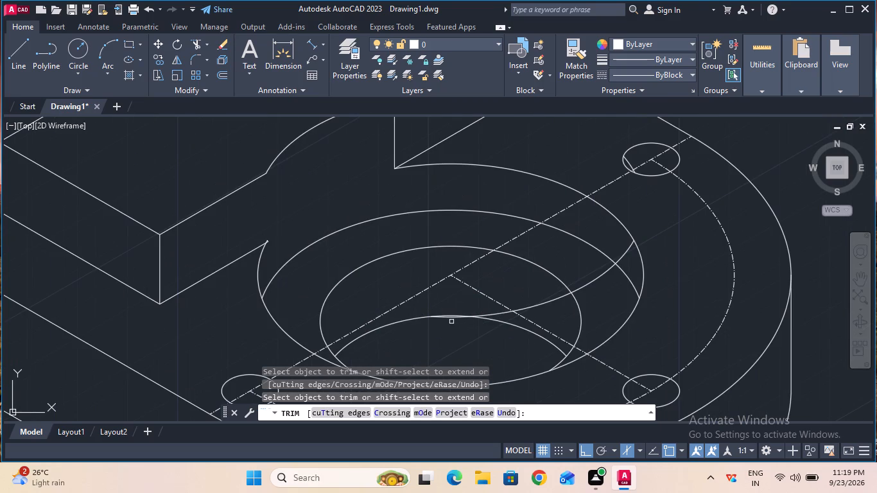
pyautogui.doubleClick(451, 319)
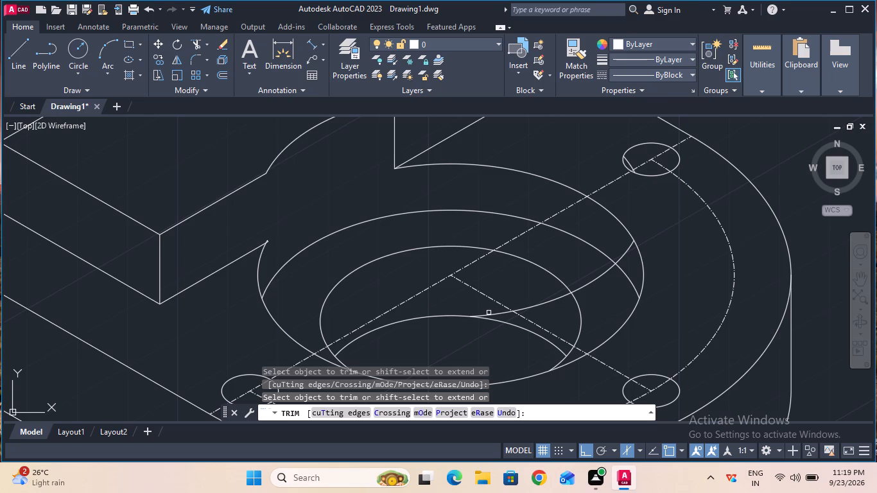
pyautogui.doubleClick(489, 314)
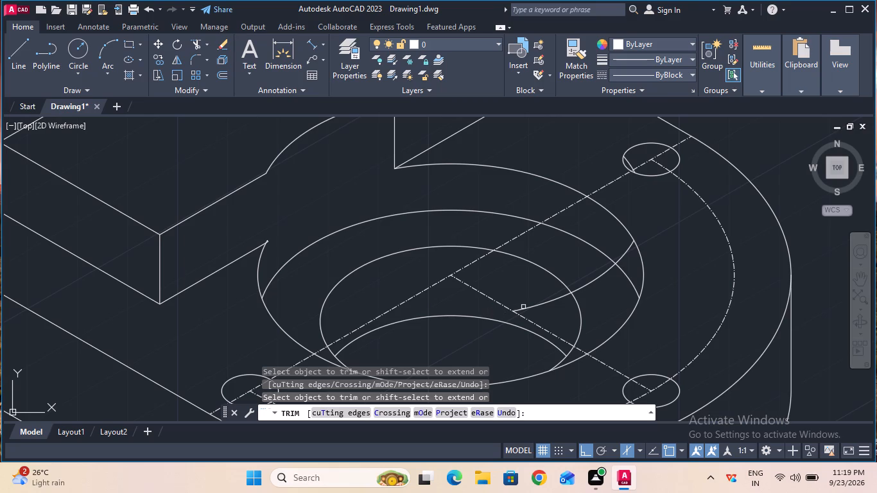
pyautogui.doubleClick(526, 306)
pyautogui.doubleClick(586, 283)
pyautogui.doubleClick(625, 254)
pyautogui.keyDown('ctrl'); pyautogui.scroll(-2, 625, 254); pyautogui.keyUp('ctrl')
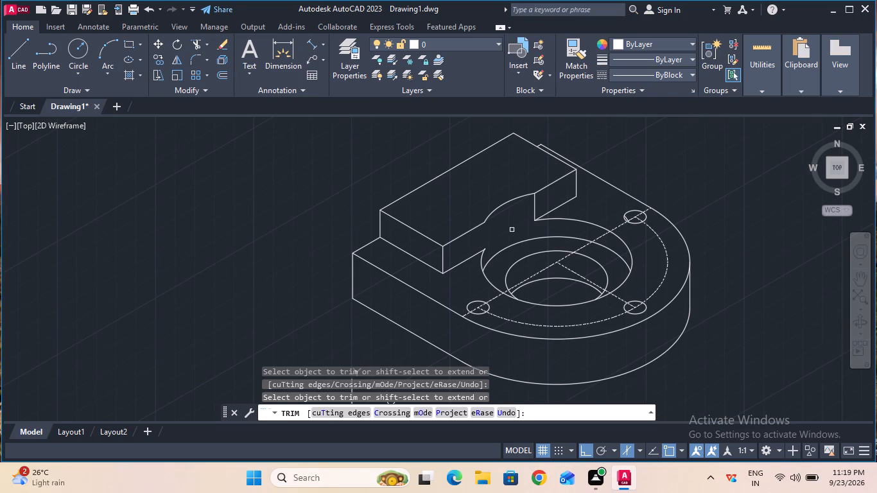
pyautogui.press('Escape')
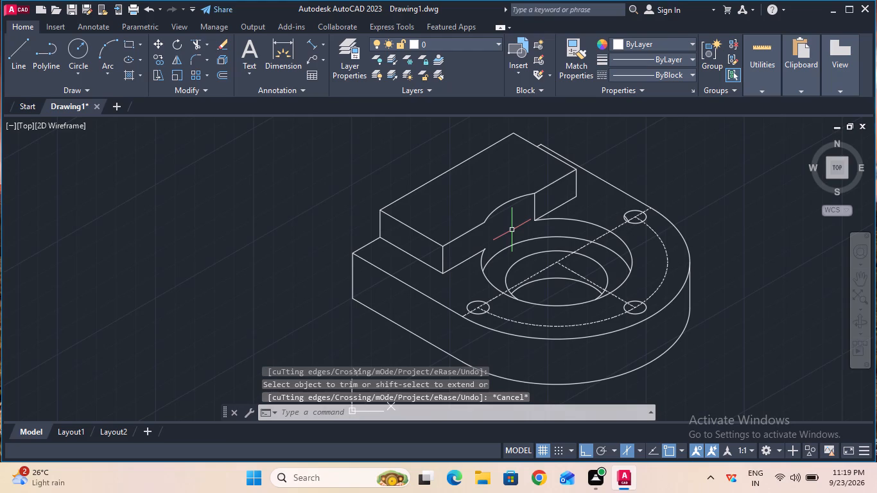
# Draw the cutout's near vertical edge from the upper arc's end down to the raised feature's base line.
pyautogui.doubleClick(25, 50)
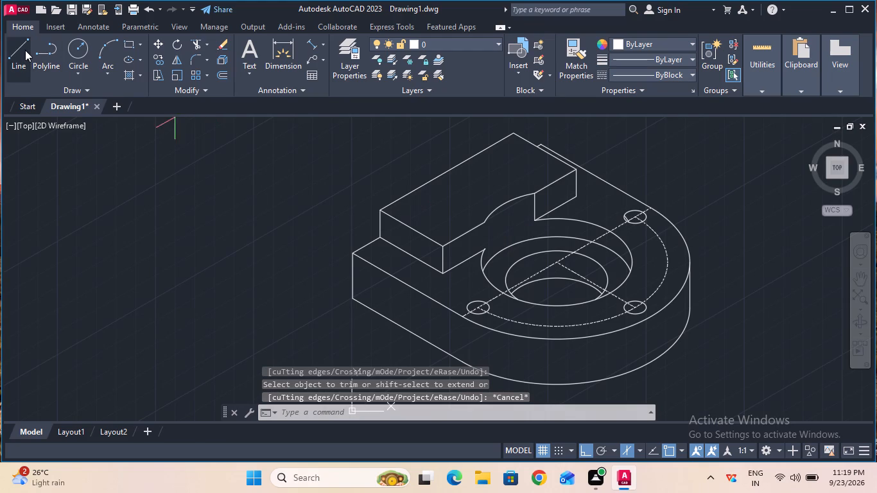
pyautogui.click(482, 224)
pyautogui.click(485, 246)
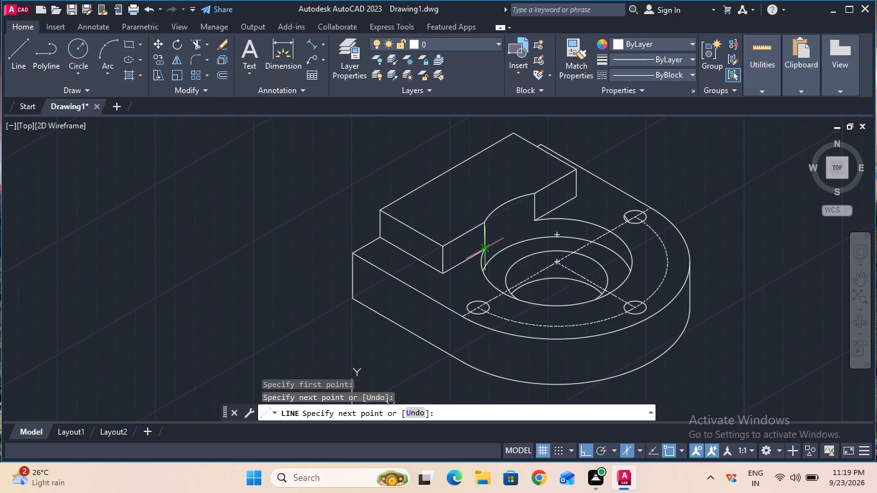
# Draw a 20 mm line in the CENTER linetype from the midpoint of the raised feature's long top back edge toward the curved cutout.
pyautogui.press('Escape')
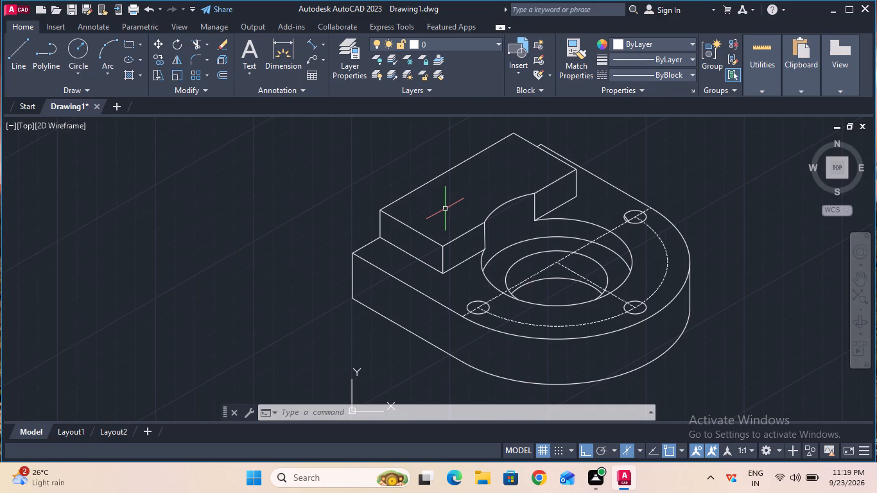
pyautogui.click(648, 75)
pyautogui.click(650, 116)
pyautogui.click(24, 53)
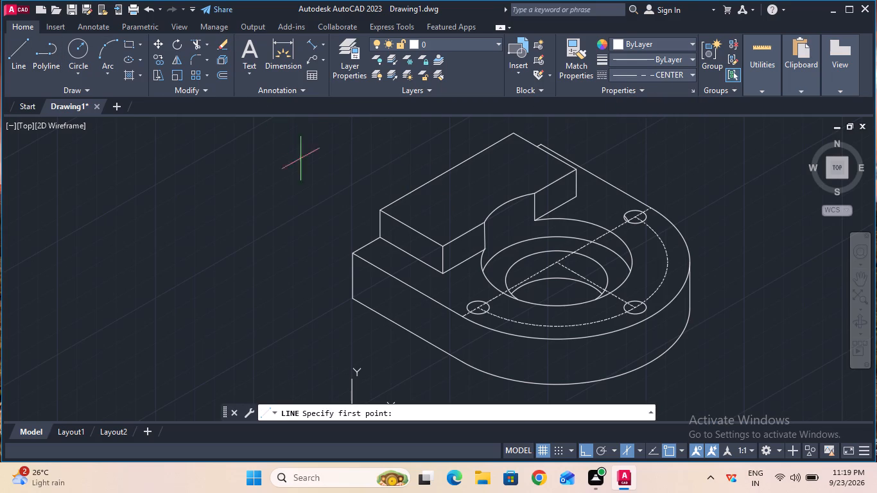
pyautogui.click(448, 170)
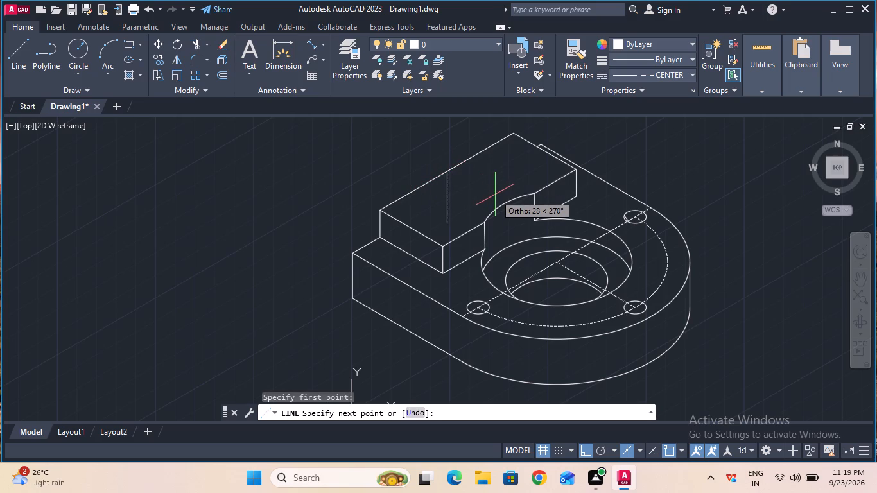
pyautogui.press('F5')
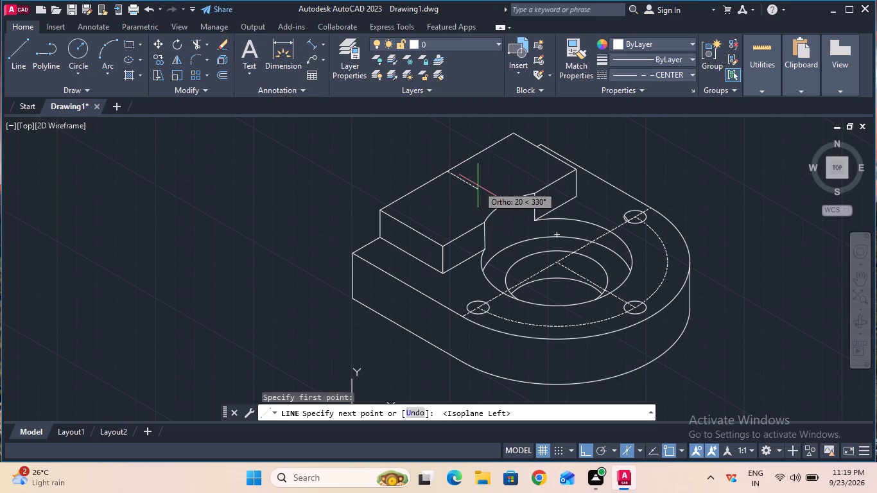
pyautogui.press('2')
pyautogui.press('0')
pyautogui.press('Return')
pyautogui.press('Escape')
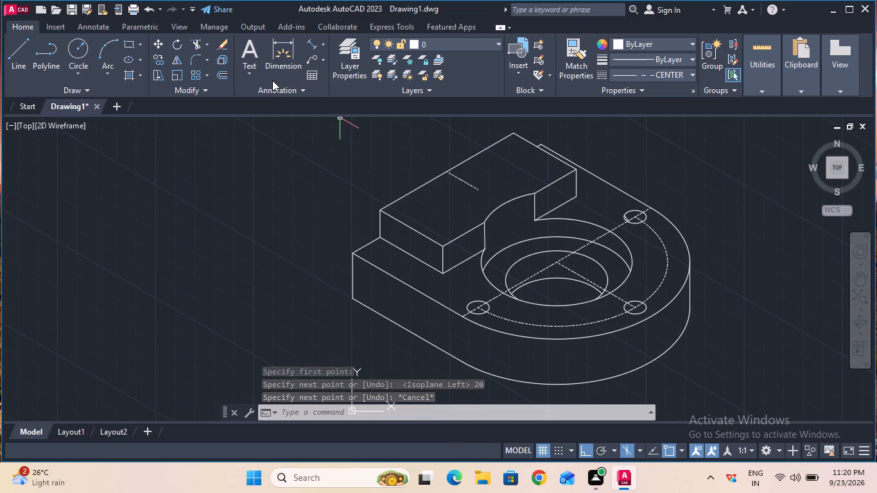
# Extend the raised feature's centre line to the upper arc of the curved cutout.
pyautogui.click(205, 46)
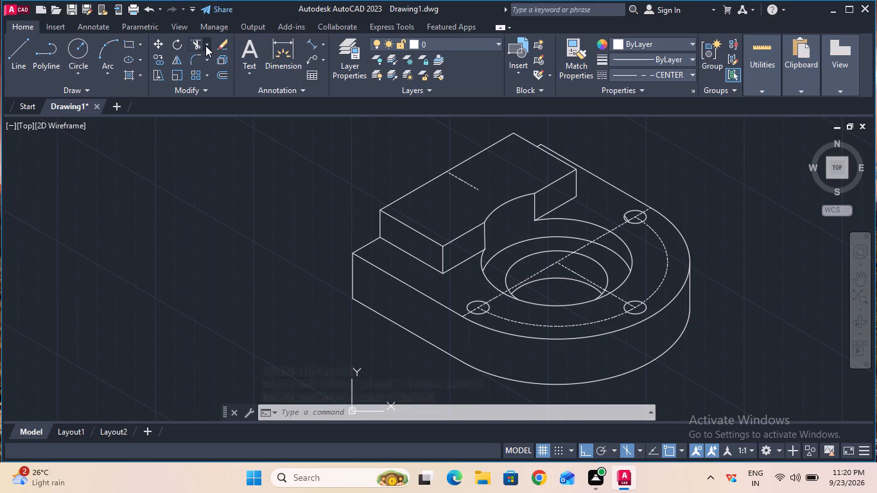
pyautogui.click(212, 83)
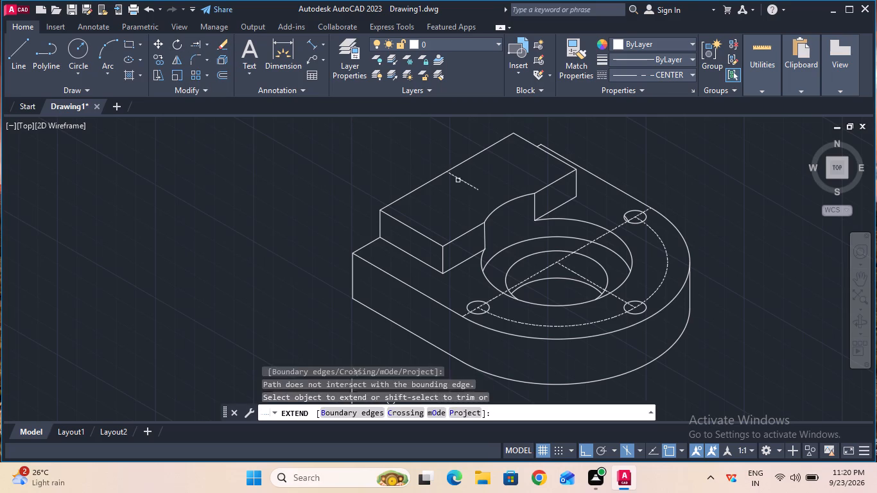
pyautogui.click(464, 182)
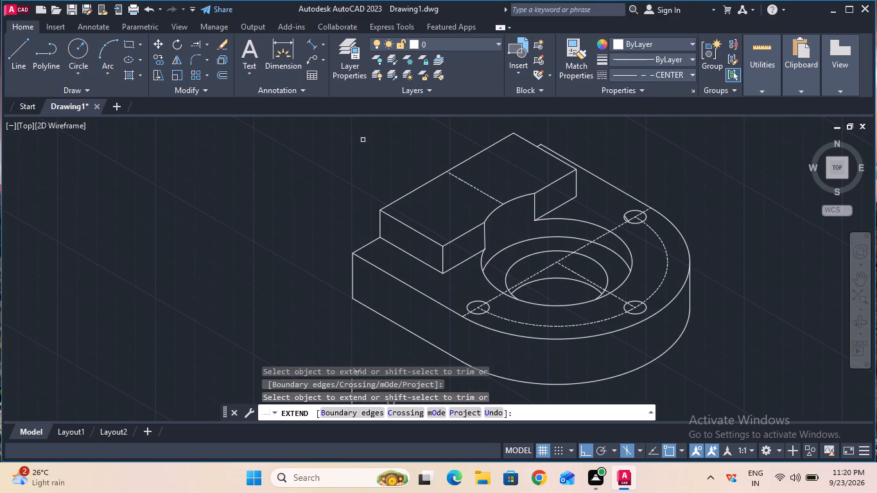
pyautogui.press('Escape')
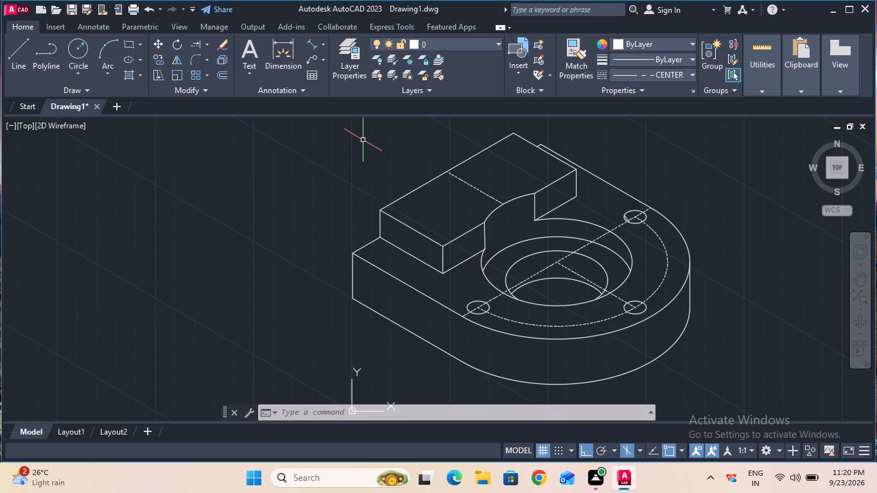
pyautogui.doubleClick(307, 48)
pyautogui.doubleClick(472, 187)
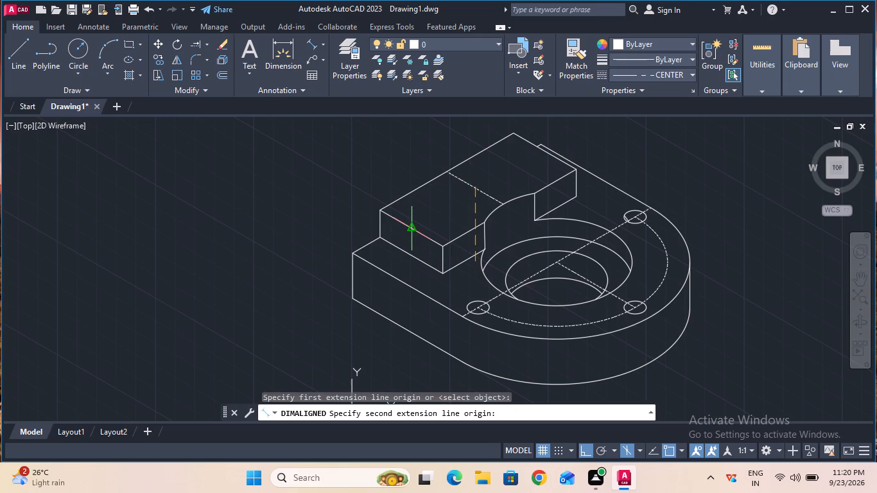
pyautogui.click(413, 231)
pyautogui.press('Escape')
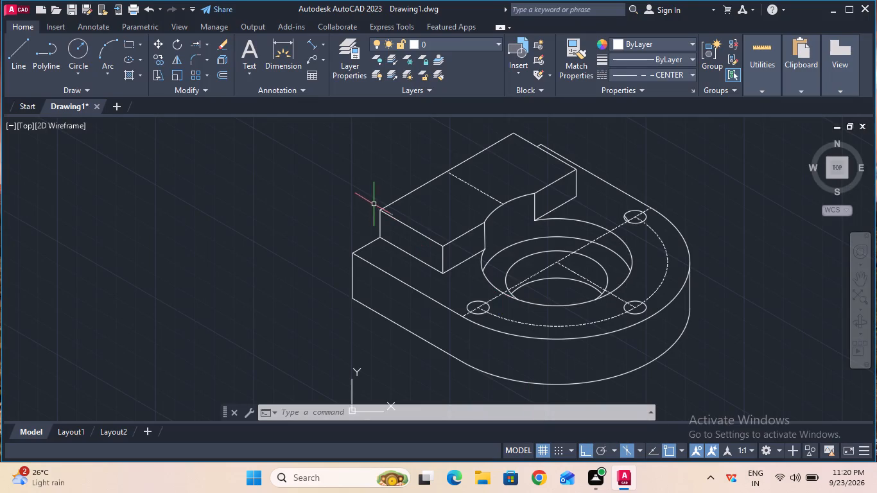
# Place a 20 mm aligned dimension along the raised feature's centre line, starting from the midpoint of the long back edge.
pyautogui.doubleClick(312, 44)
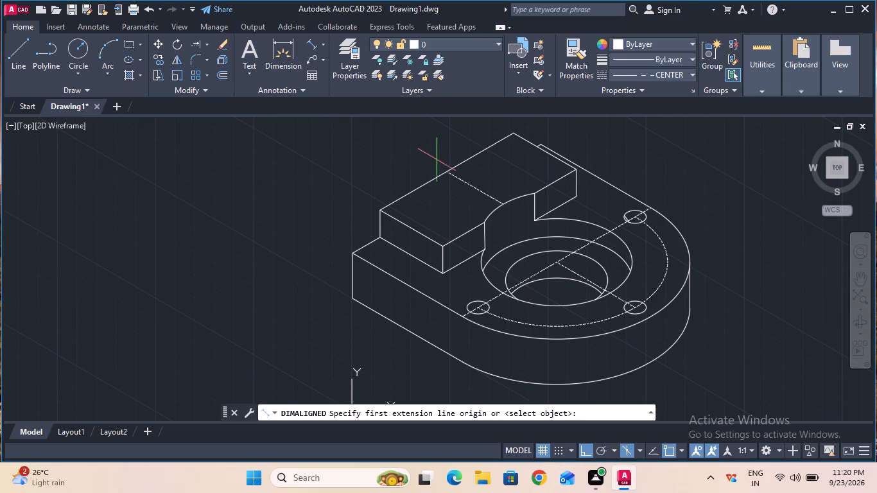
pyautogui.click(448, 171)
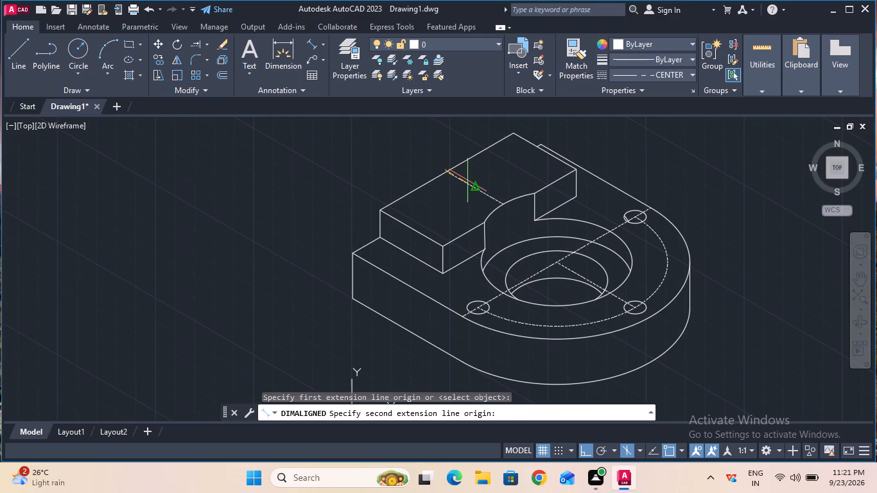
pyautogui.press('2')
pyautogui.press('0')
pyautogui.press('Return')
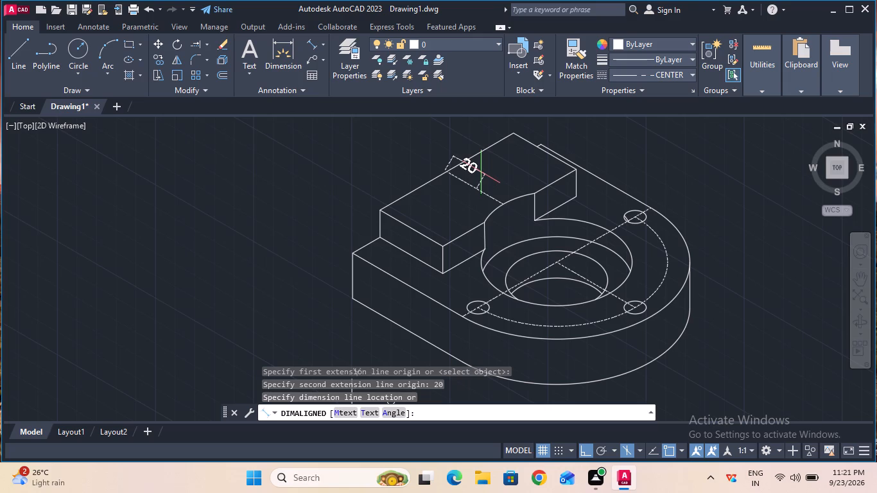
pyautogui.click(486, 168)
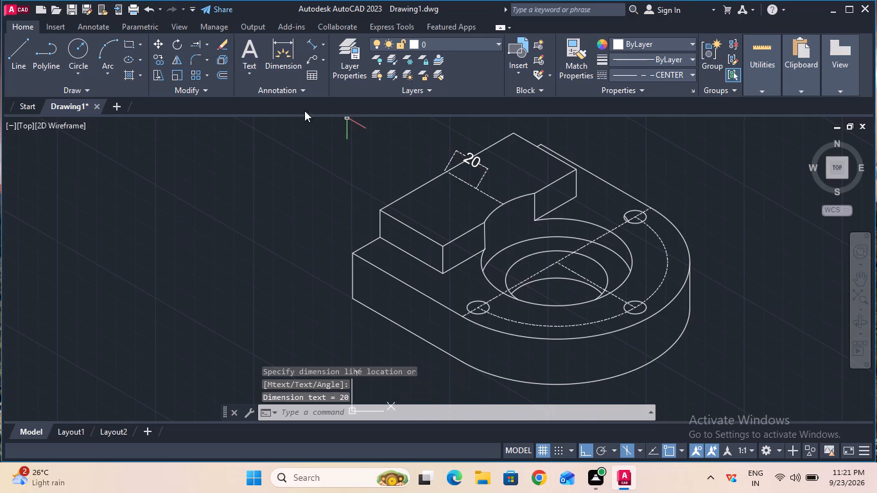
# Set the current linetype to ByBlock.
pyautogui.doubleClick(643, 73)
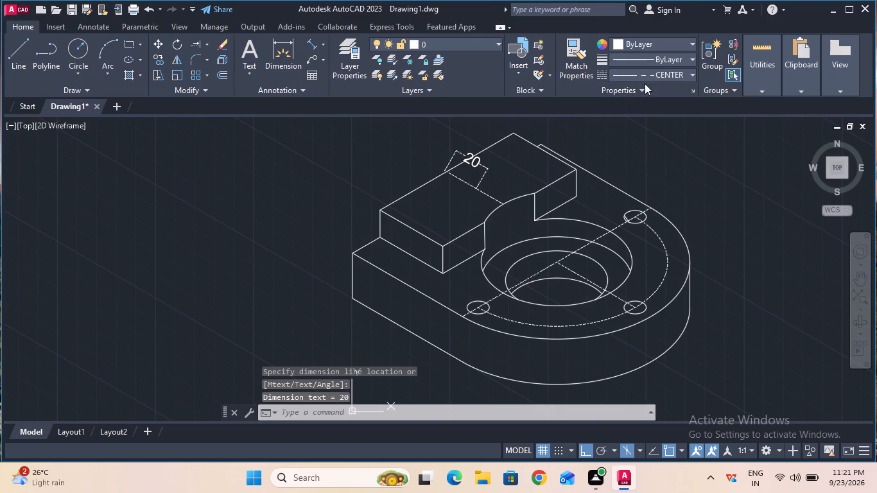
pyautogui.doubleClick(648, 74)
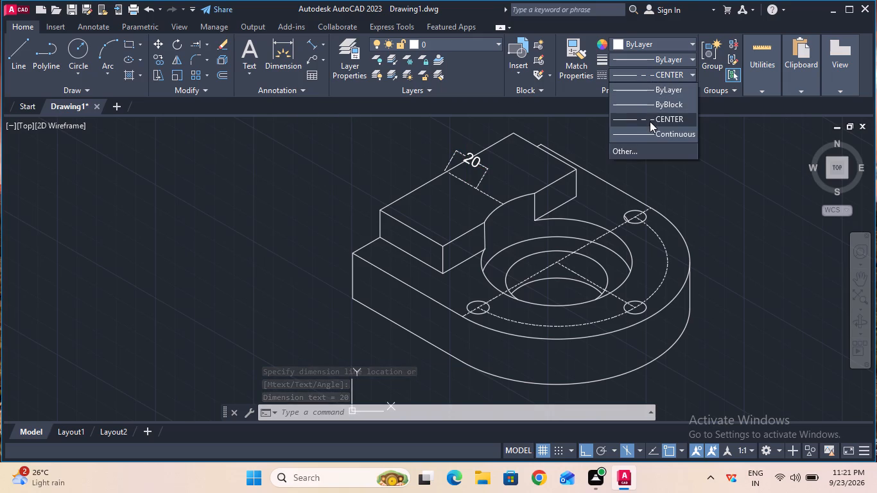
pyautogui.click(648, 96)
pyautogui.click(647, 73)
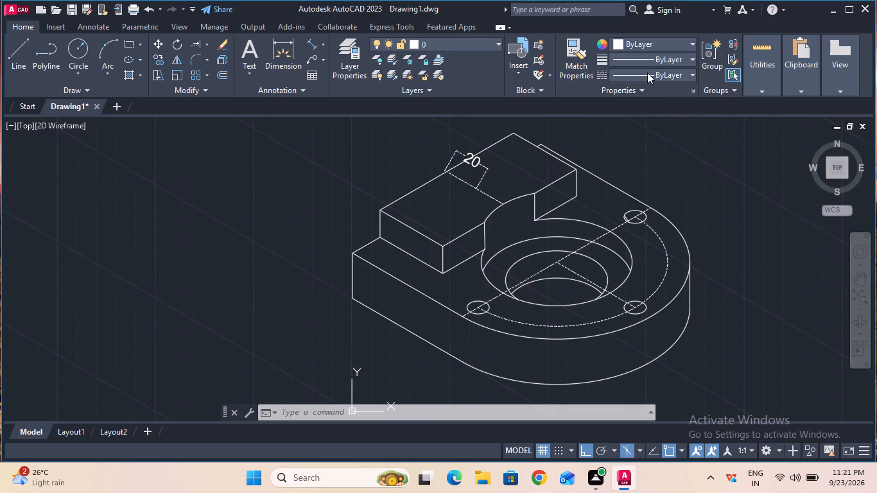
pyautogui.doubleClick(650, 103)
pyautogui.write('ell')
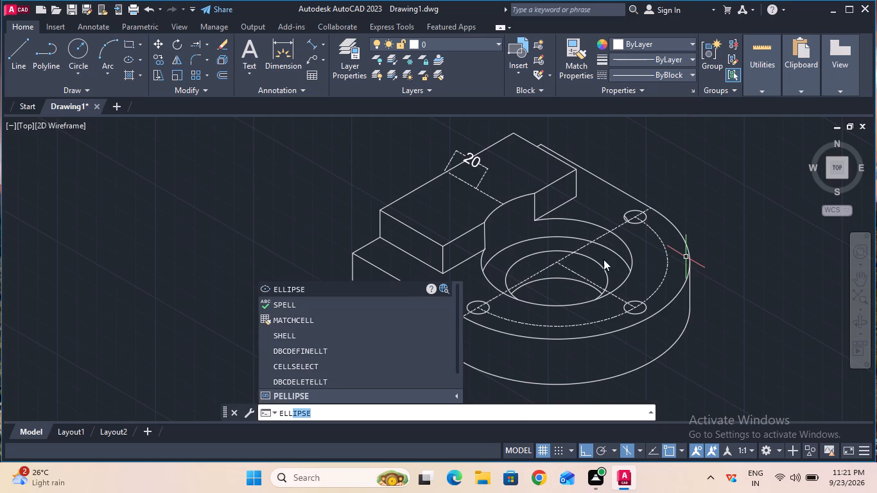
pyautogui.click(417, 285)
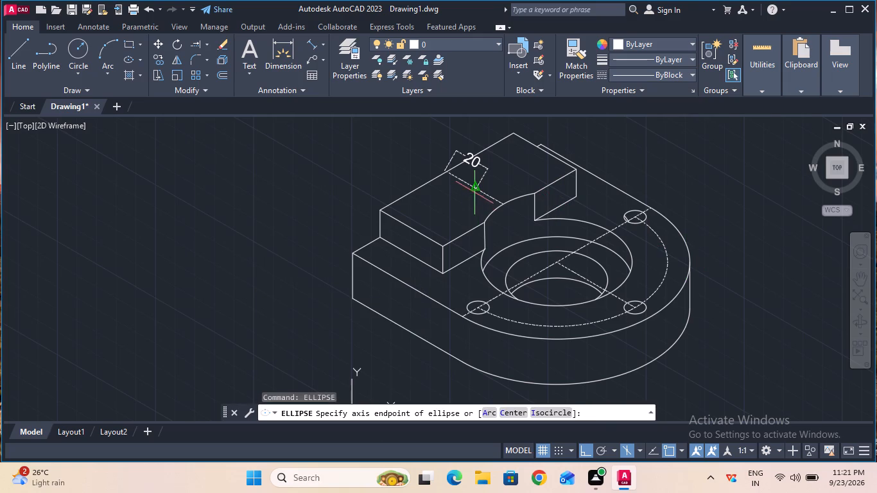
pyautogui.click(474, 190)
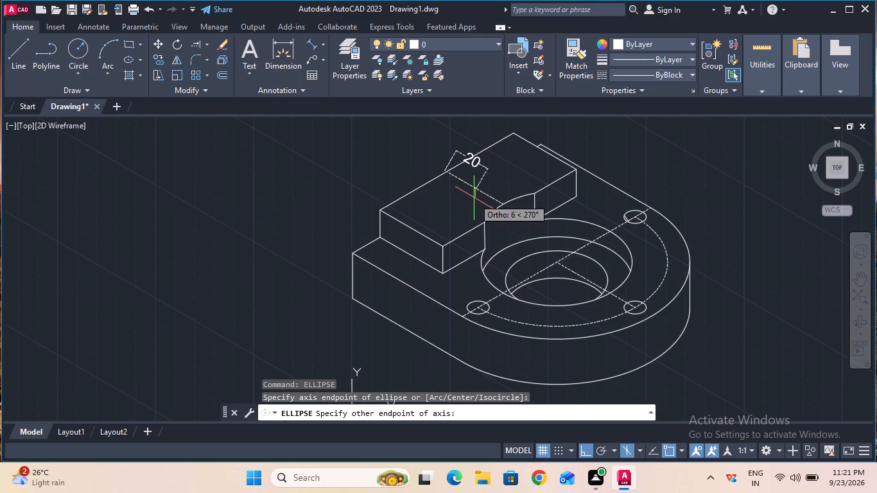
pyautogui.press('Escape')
# Draw a 5 mm radius isocircle in the top isoplane, centred on the raised feature's centre line at the 20 mm dimension's inner end.
pyautogui.write('ell')
pyautogui.click(307, 286)
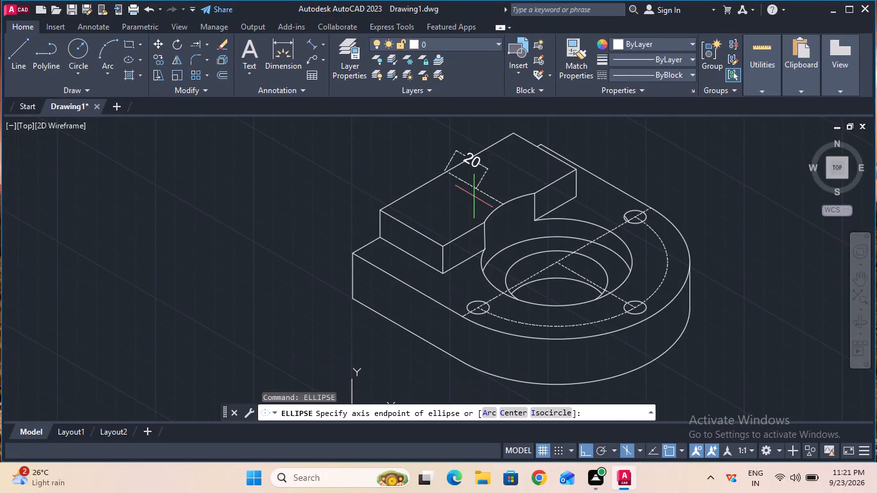
pyautogui.click(548, 415)
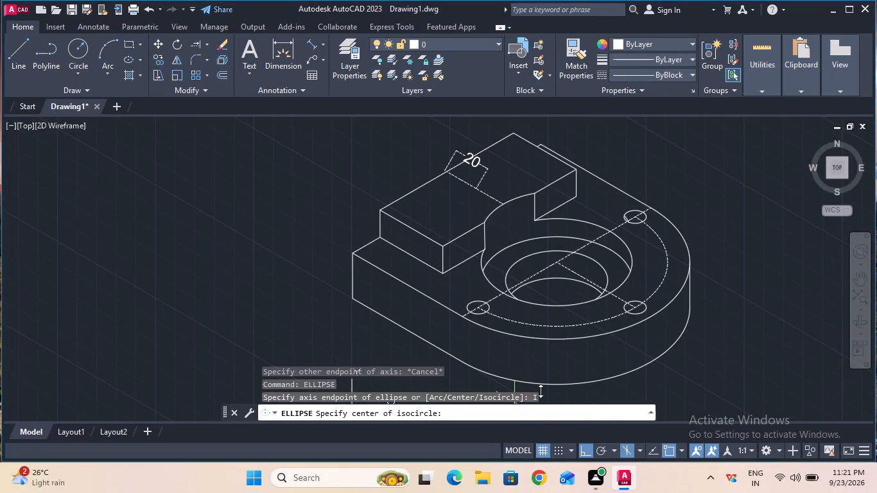
pyautogui.click(476, 191)
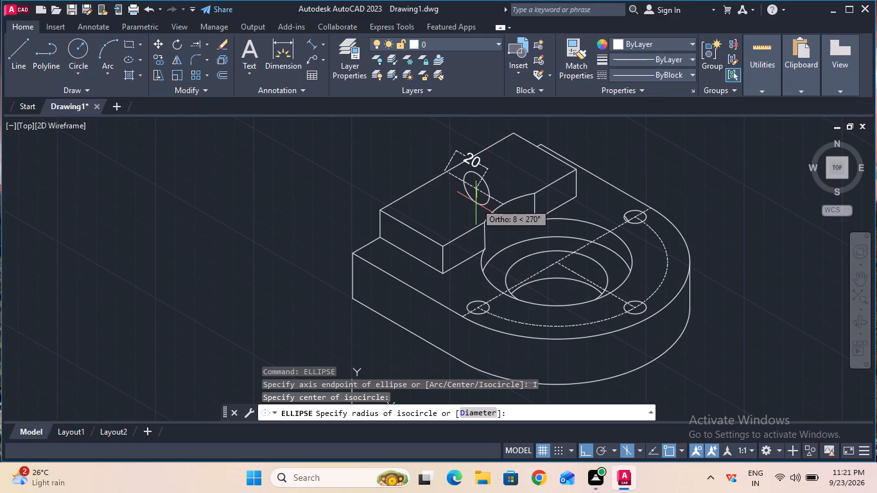
pyautogui.press('F5')
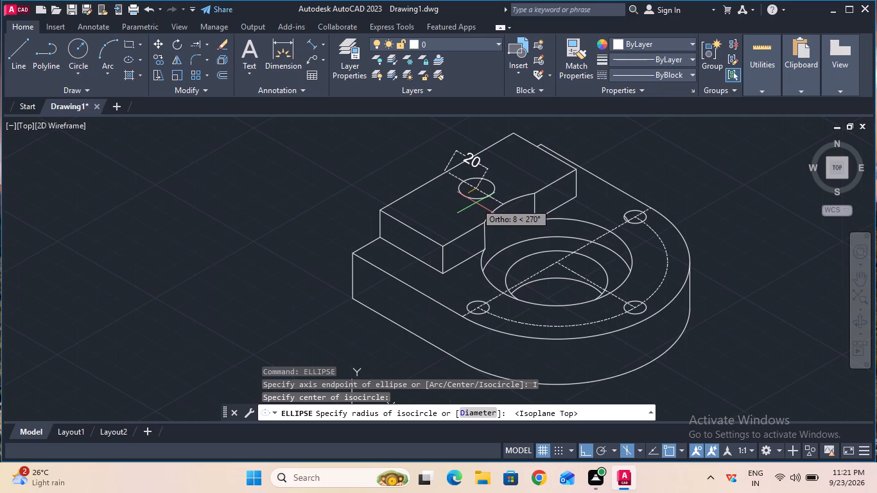
pyautogui.press('5')
pyautogui.press('Return')
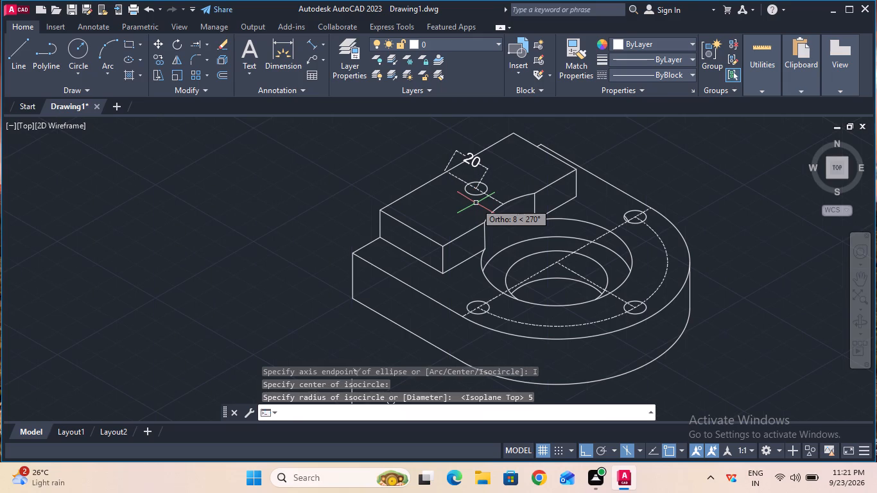
pyautogui.press('Escape')
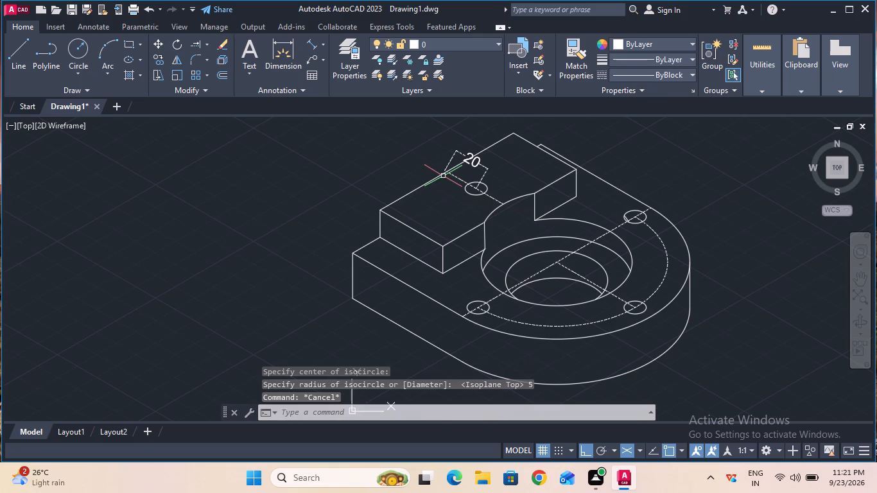
# Delete the 20 mm aligned dimension from the raised feature's top face.
pyautogui.click(483, 164)
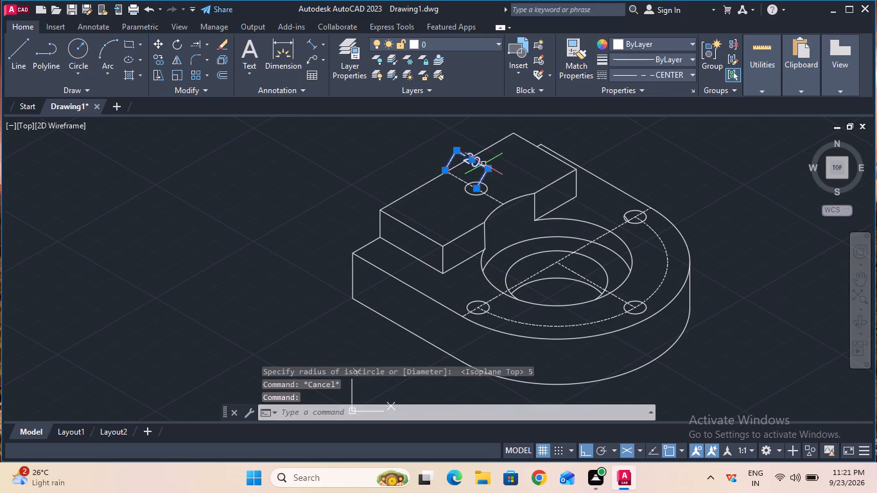
pyautogui.press('Delete')
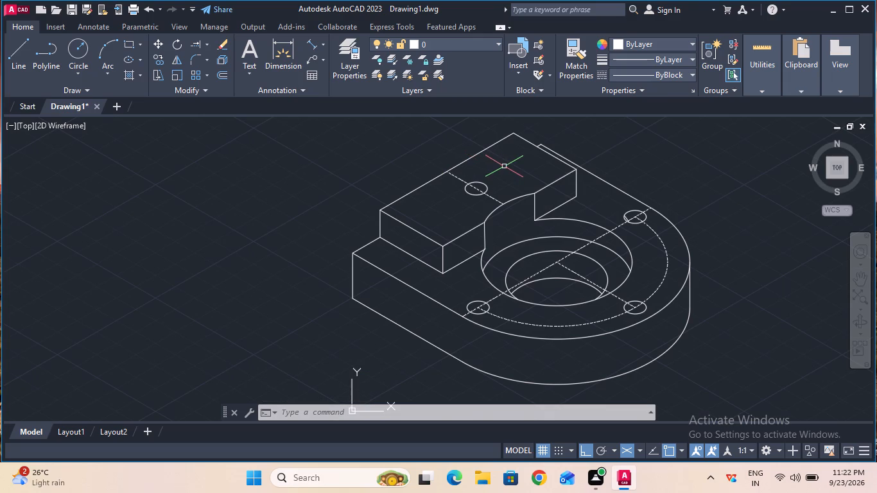
# Select all of the isometric drawing's geometry and run the Join command on it.
pyautogui.keyDown('ctrl'); pyautogui.scroll(-2, 504, 166); pyautogui.keyUp('ctrl')
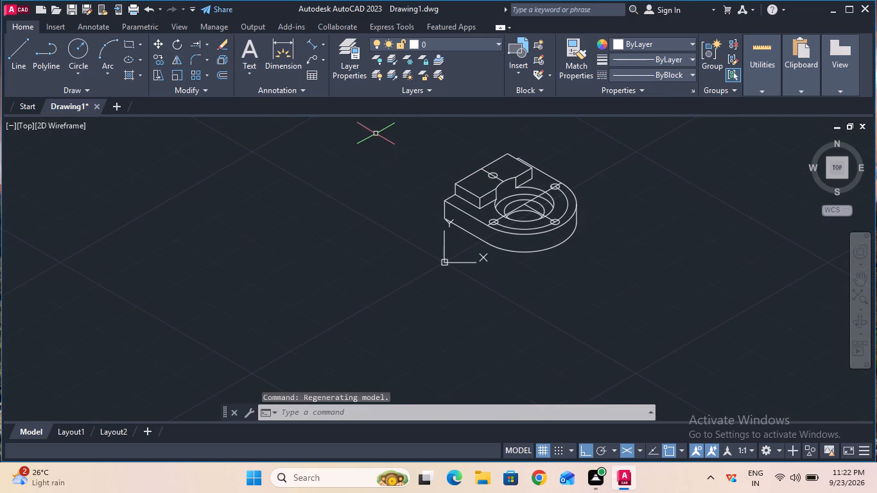
pyautogui.click(374, 130)
pyautogui.click(631, 272)
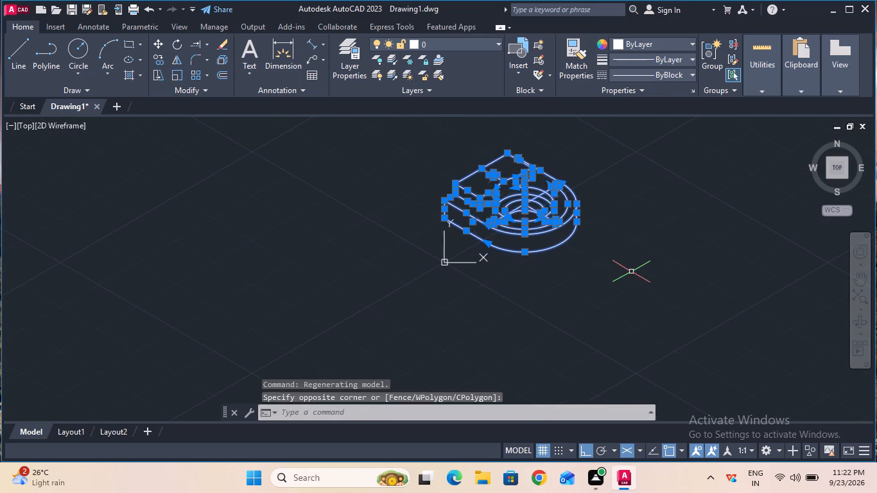
pyautogui.write('join')
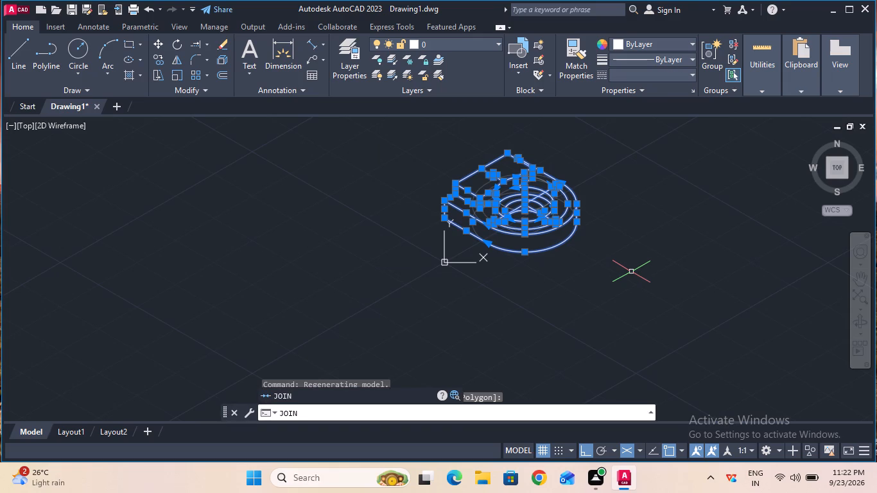
pyautogui.doubleClick(376, 395)
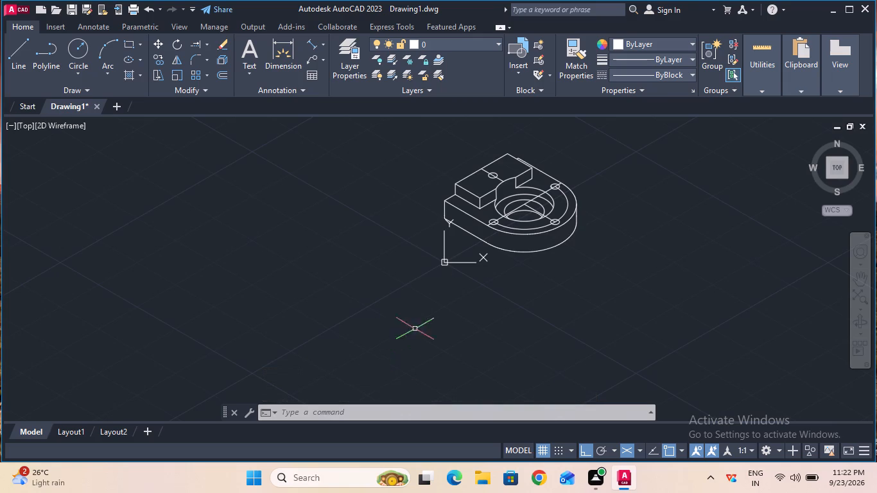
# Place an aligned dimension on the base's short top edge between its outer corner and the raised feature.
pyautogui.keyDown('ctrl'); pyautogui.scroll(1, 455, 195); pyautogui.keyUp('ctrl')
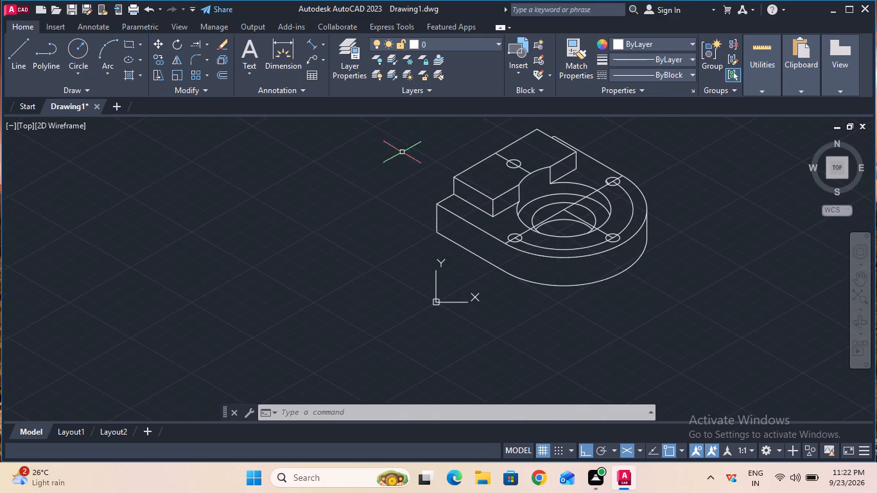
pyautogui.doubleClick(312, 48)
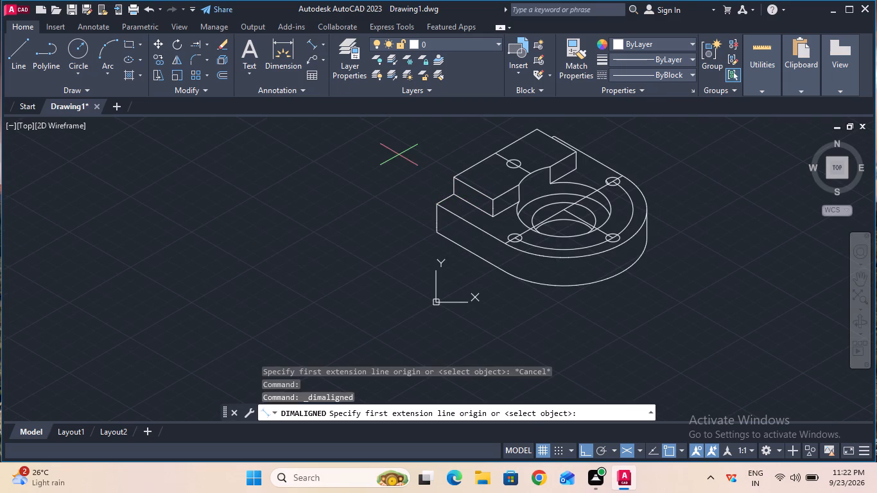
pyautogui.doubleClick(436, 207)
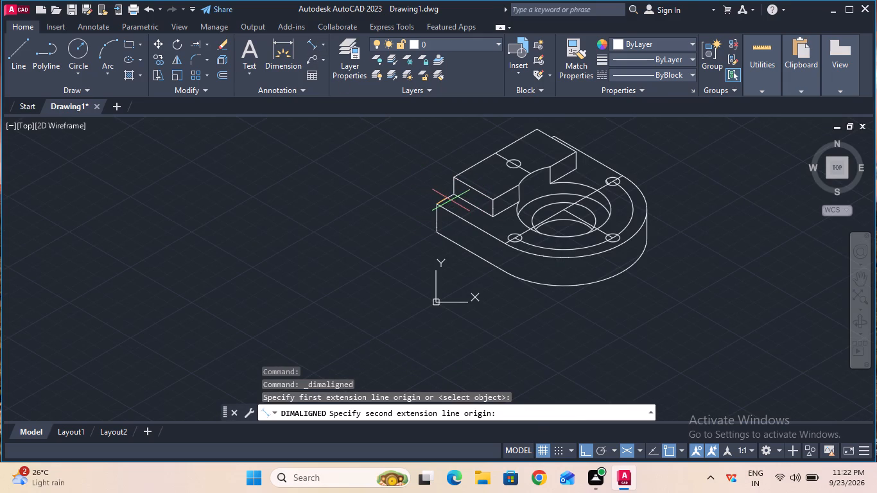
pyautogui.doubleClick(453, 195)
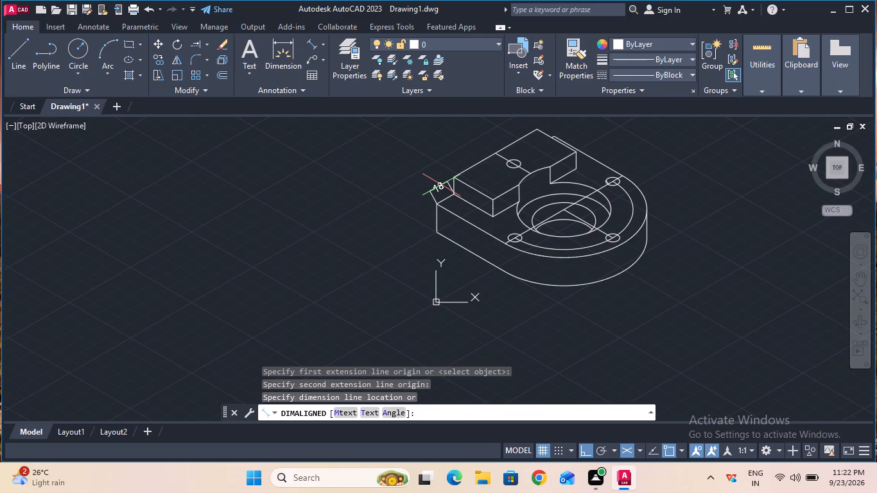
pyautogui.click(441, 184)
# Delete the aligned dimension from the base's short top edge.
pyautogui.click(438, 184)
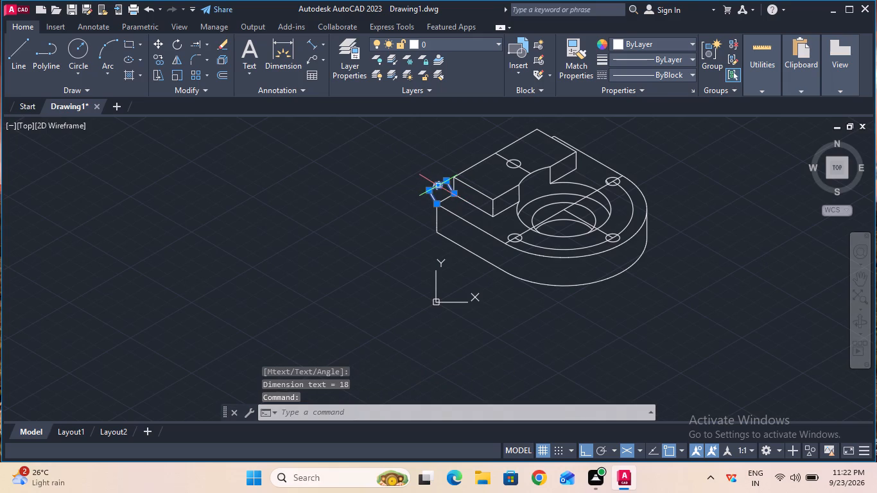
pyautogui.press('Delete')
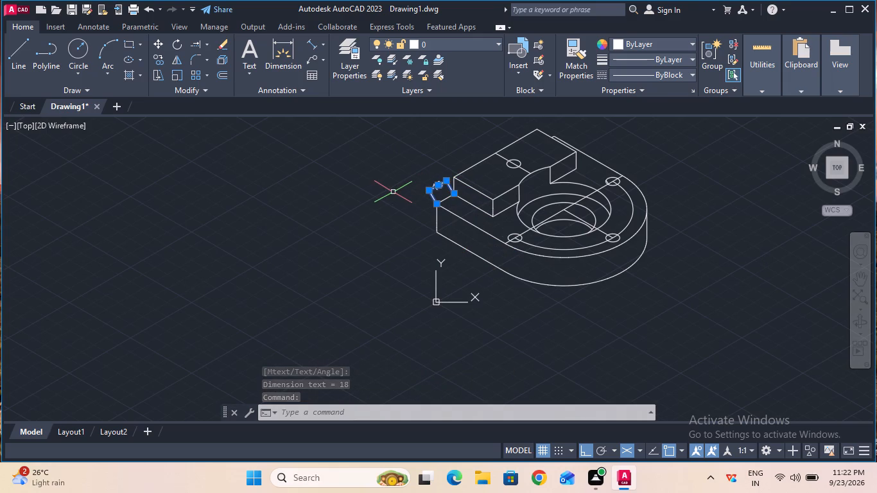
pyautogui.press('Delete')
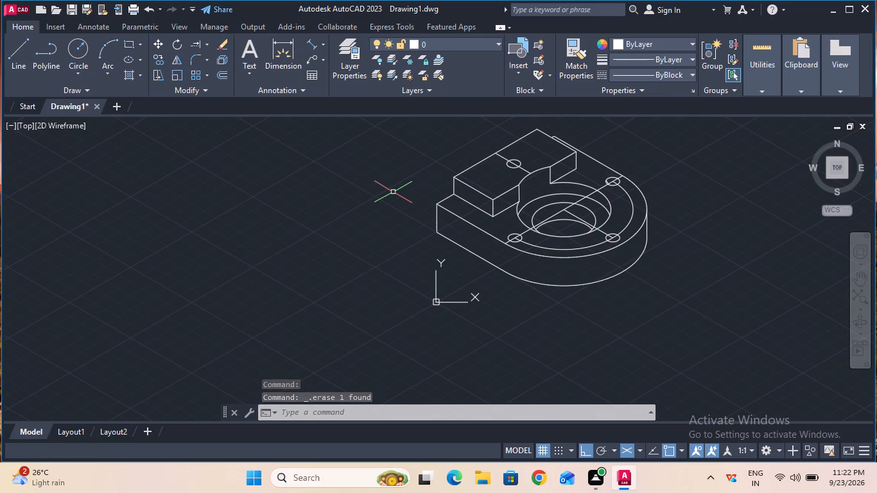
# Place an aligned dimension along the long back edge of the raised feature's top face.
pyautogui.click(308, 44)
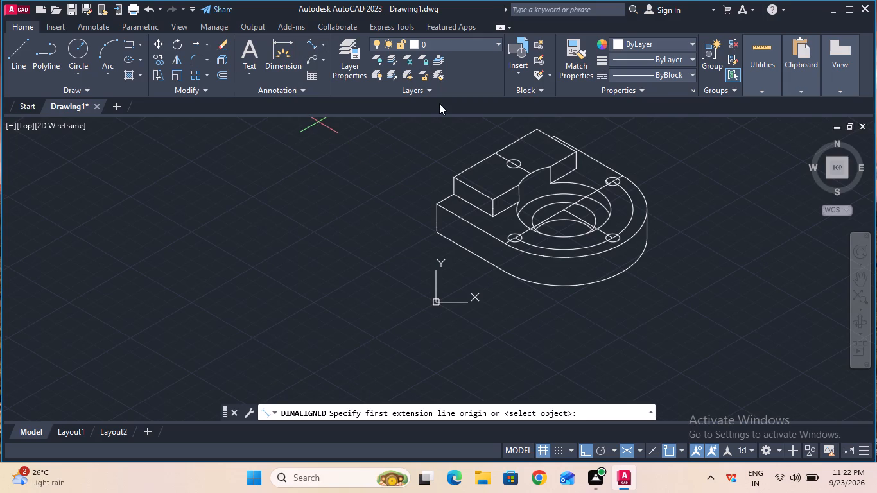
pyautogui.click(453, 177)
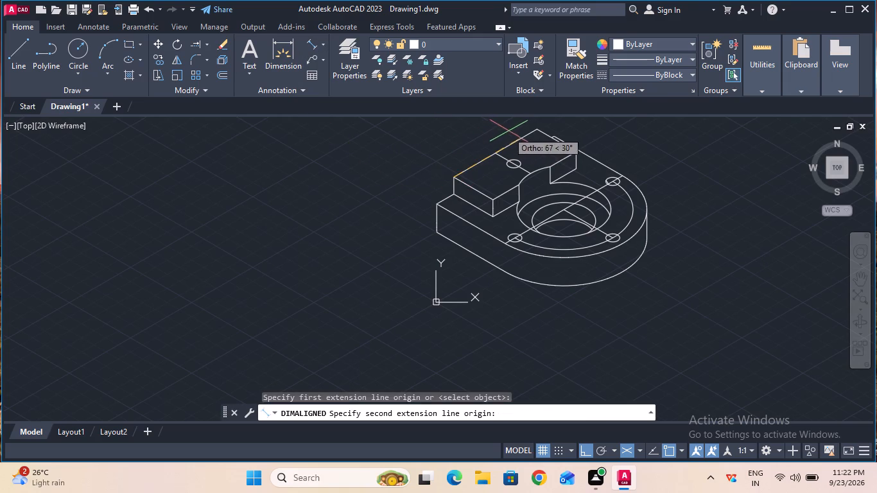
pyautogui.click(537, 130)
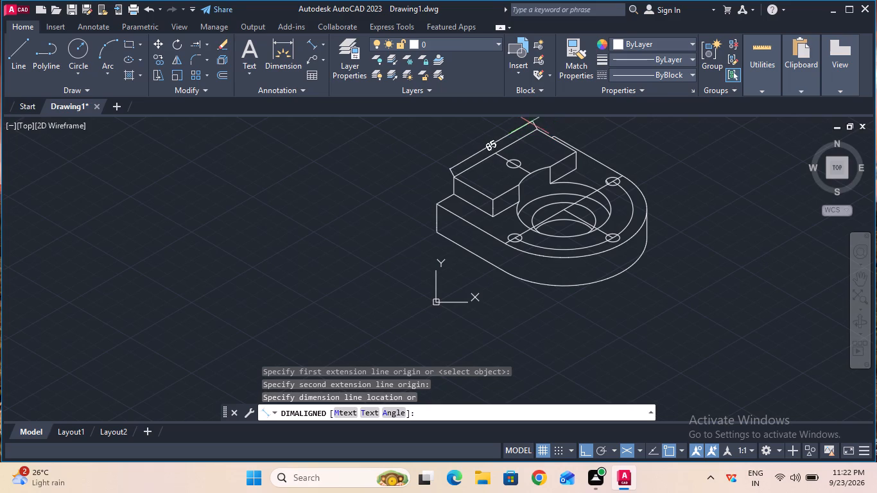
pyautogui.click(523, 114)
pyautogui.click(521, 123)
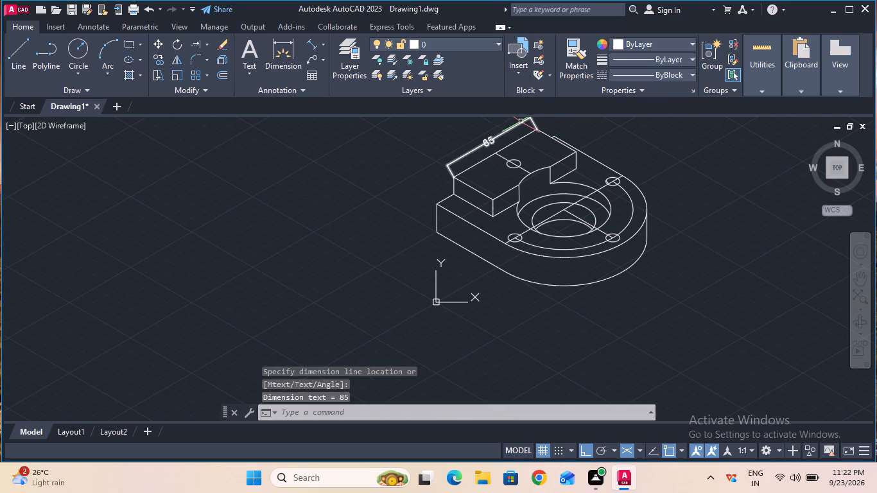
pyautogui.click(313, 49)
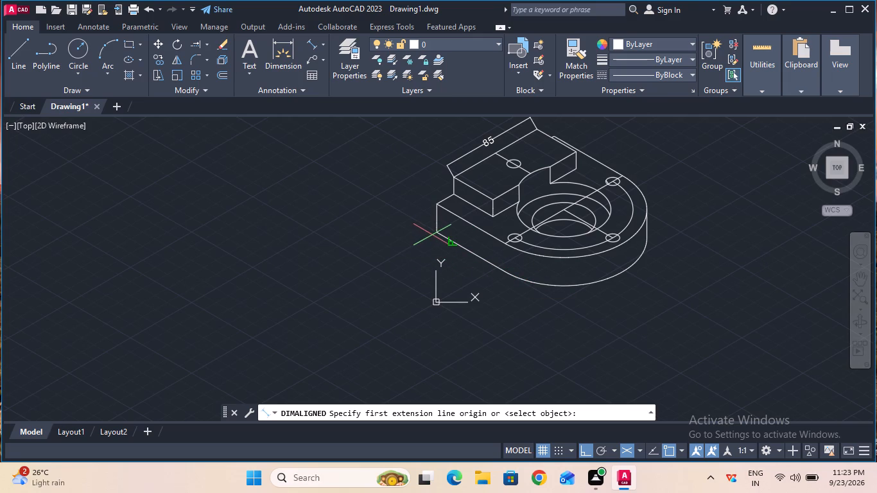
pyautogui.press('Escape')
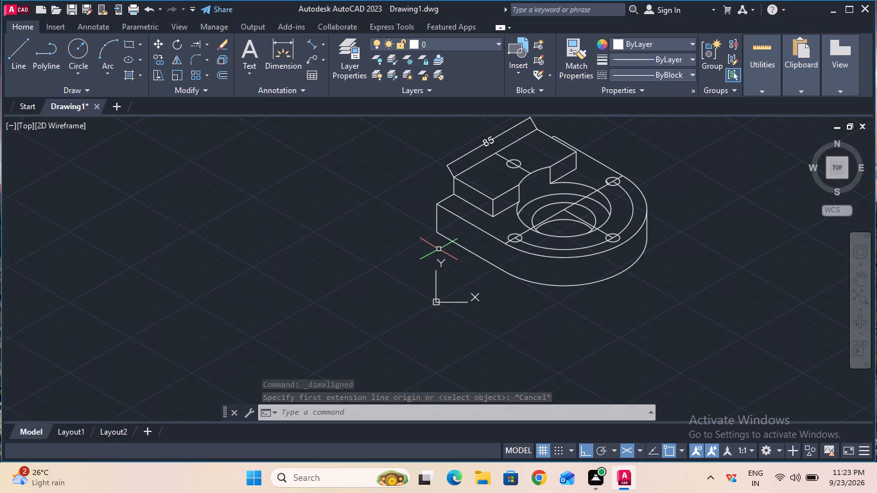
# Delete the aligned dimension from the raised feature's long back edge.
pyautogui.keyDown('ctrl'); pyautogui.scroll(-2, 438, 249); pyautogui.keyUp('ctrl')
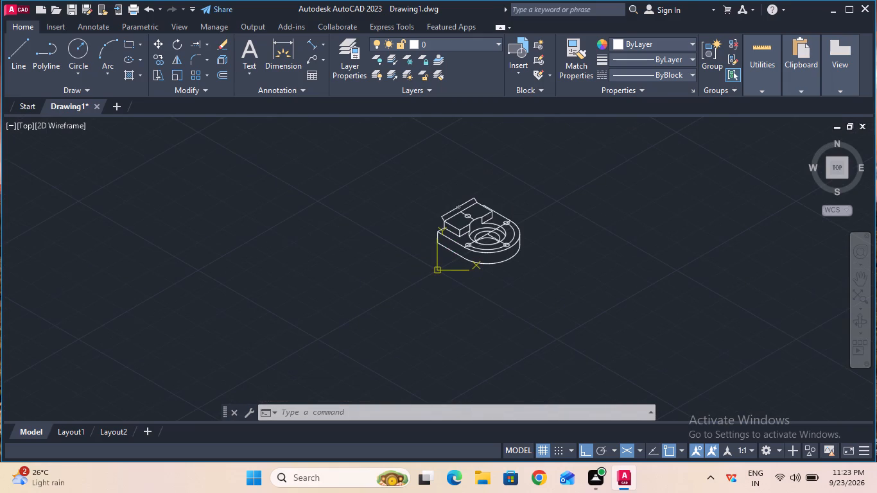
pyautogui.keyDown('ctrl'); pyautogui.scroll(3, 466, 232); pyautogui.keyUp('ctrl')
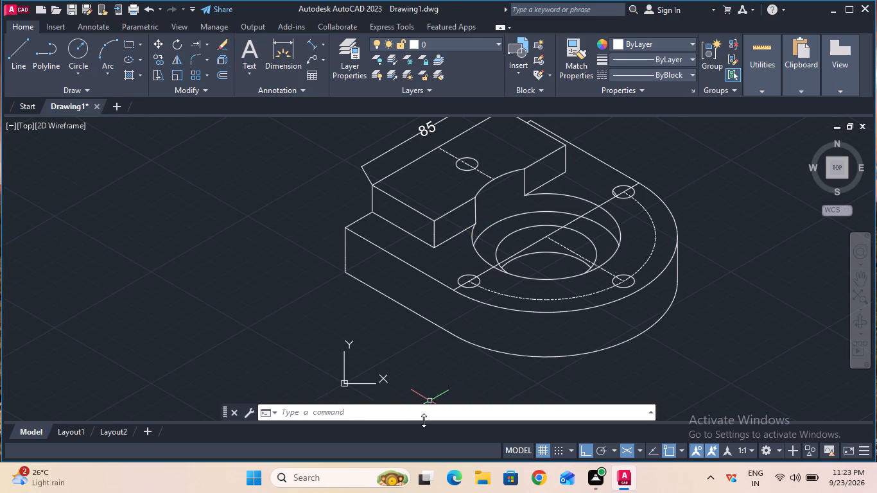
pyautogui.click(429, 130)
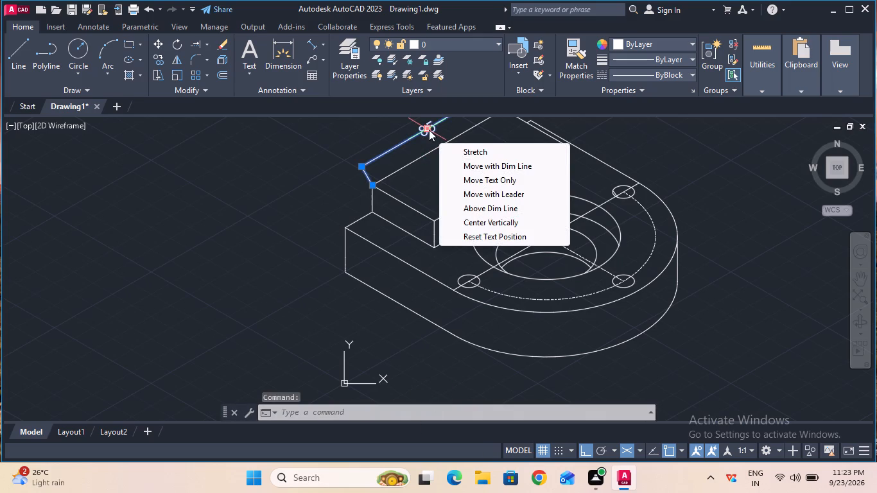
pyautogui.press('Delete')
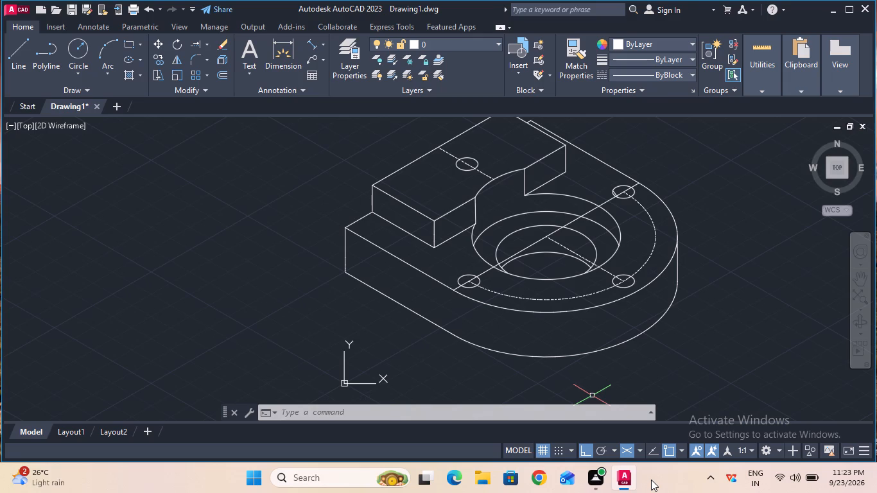
# Turn off the log file with the LOGFILEOFF command.
pyautogui.doubleClick(347, 416)
pyautogui.write('log')
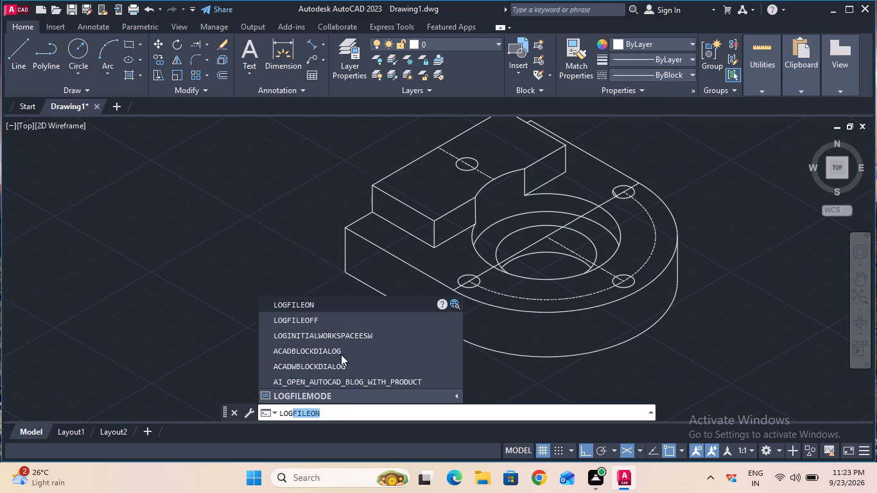
pyautogui.click(341, 325)
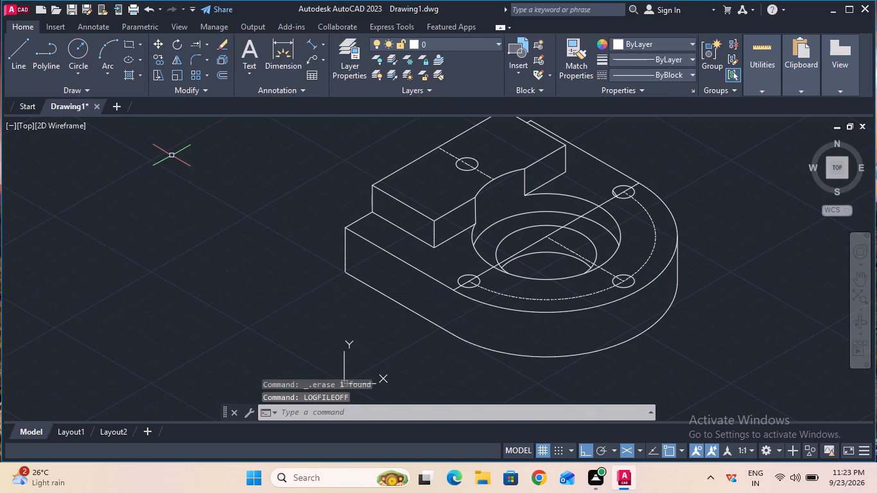
# Save the drawing in the Documents folder under the name Machine Support as an AutoCAD 2018 Drawing.
pyautogui.click(67, 7)
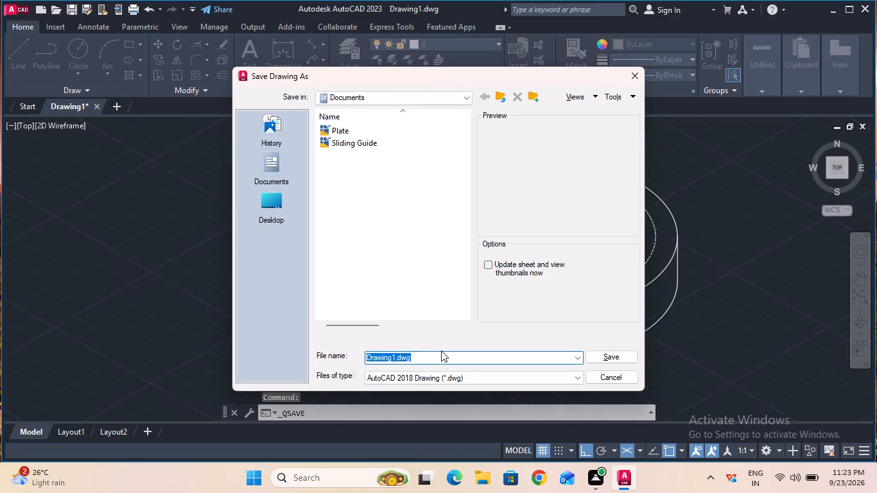
pyautogui.click(441, 350)
pyautogui.click(438, 354)
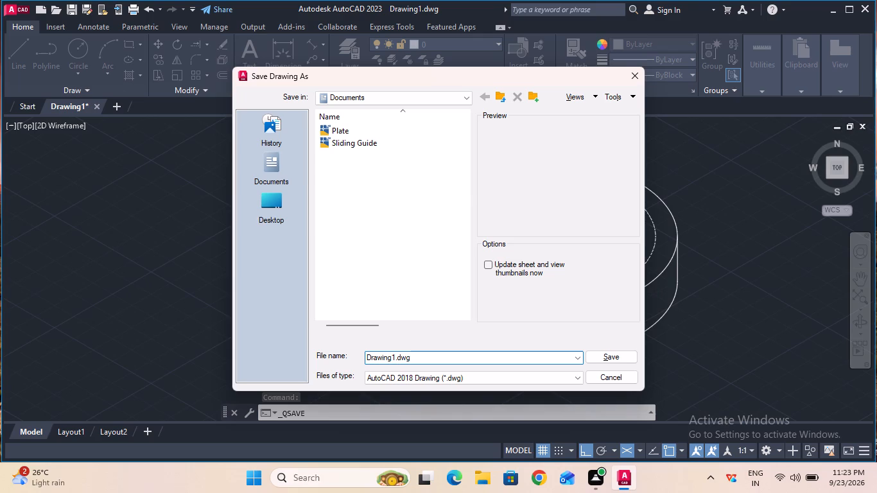
pyautogui.press('Delete')
pyautogui.press('Delete')
pyautogui.press('Delete')
pyautogui.press('Delete')
pyautogui.press('Delete')
pyautogui.press('Delete')
pyautogui.press('Delete')
pyautogui.press('Delete')
pyautogui.press('Delete')
pyautogui.press('Delete')
pyautogui.press('Delete')
pyautogui.press('Delete')
pyautogui.press('Delete')
pyautogui.press('Delete')
pyautogui.press('Delete')
pyautogui.press('Delete')
pyautogui.press('Delete')
pyautogui.press('Delete')
pyautogui.press('Delete')
pyautogui.press('Delete')
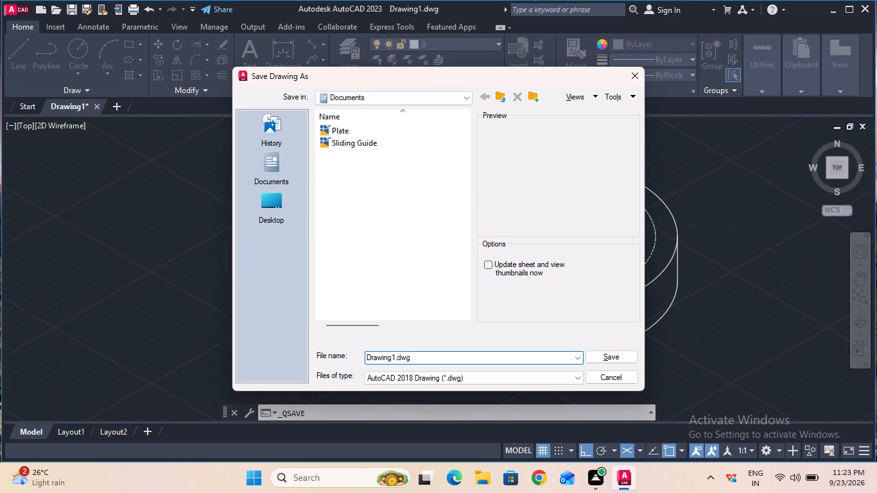
pyautogui.press('BackSpace')
pyautogui.press('BackSpace')
pyautogui.press('BackSpace')
pyautogui.press('BackSpace')
pyautogui.press('BackSpace')
pyautogui.press('BackSpace')
pyautogui.press('BackSpace')
pyautogui.press('BackSpace')
pyautogui.press('BackSpace')
pyautogui.press('BackSpace')
pyautogui.press('BackSpace')
pyautogui.press('BackSpace')
pyautogui.press('BackSpace')
pyautogui.press('BackSpace')
pyautogui.press('BackSpace')
pyautogui.press('BackSpace')
pyautogui.press('BackSpace')
pyautogui.press('BackSpace')
pyautogui.press('BackSpace')
pyautogui.press('BackSpace')
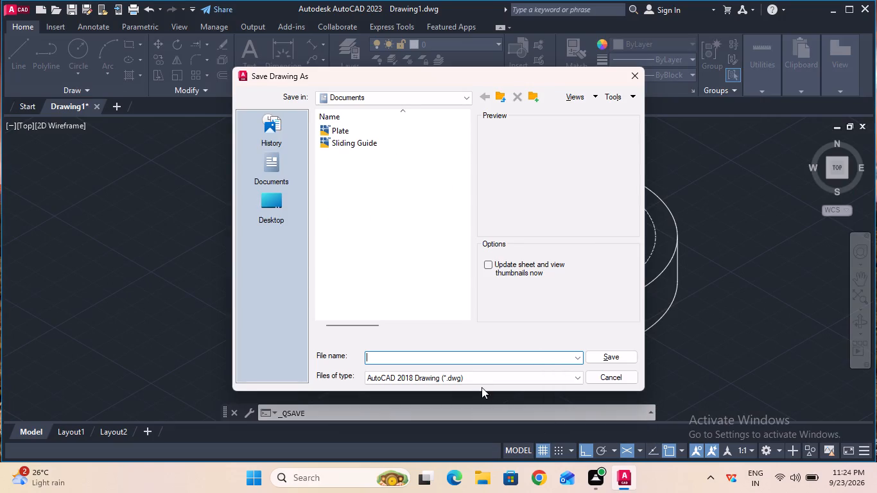
pyautogui.click(465, 359)
pyautogui.press('m')
pyautogui.write('achine')
pyautogui.press('space')
pyautogui.press('s')
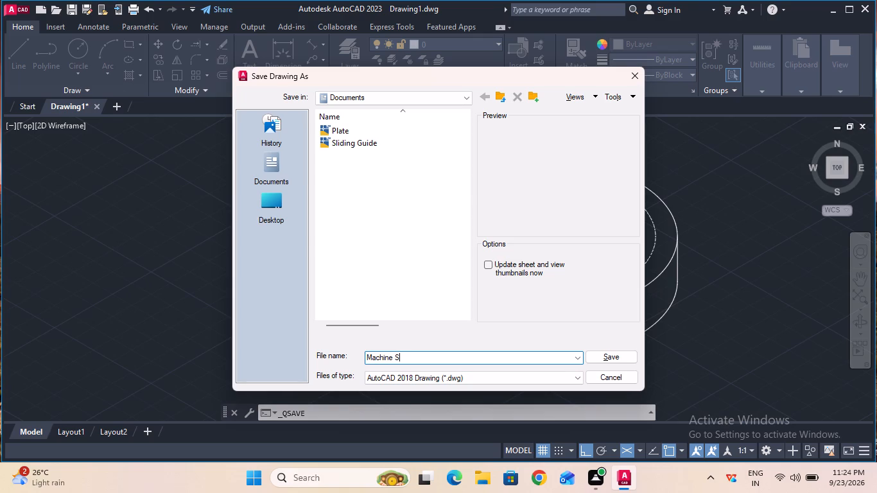
pyautogui.write('upport')
pyautogui.doubleClick(611, 353)
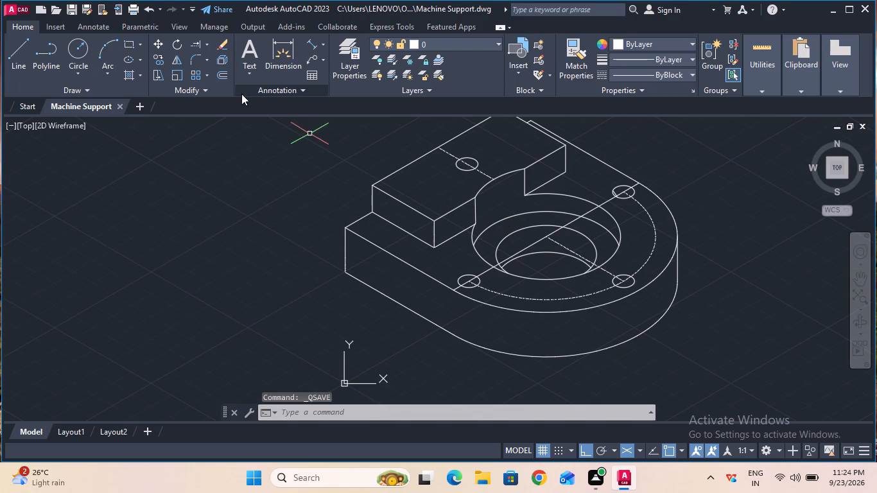
# Set up a plot of the model on ISO A4 (297.00 x 210.00 MM) paper with the plot centred.
pyautogui.doubleClick(132, 12)
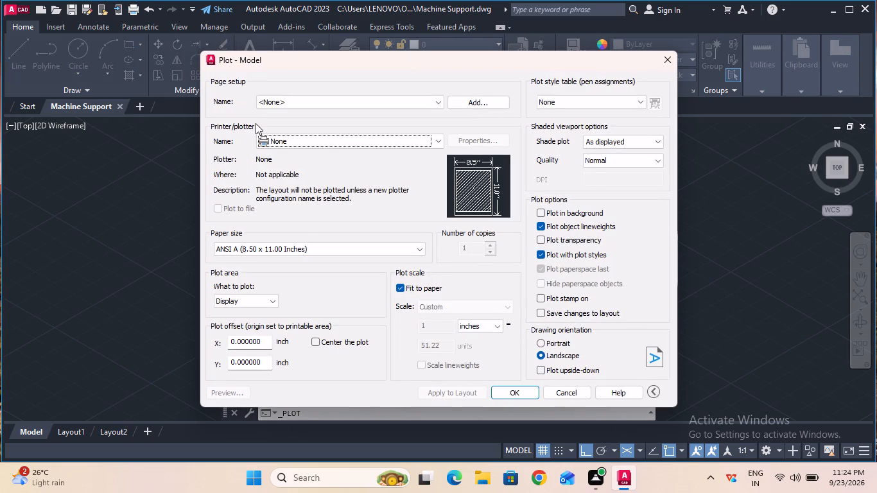
pyautogui.click(299, 252)
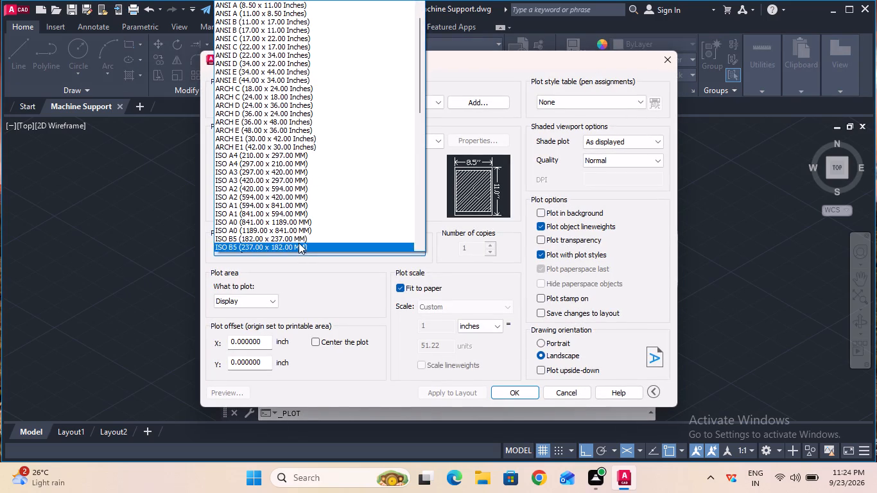
pyautogui.click(303, 165)
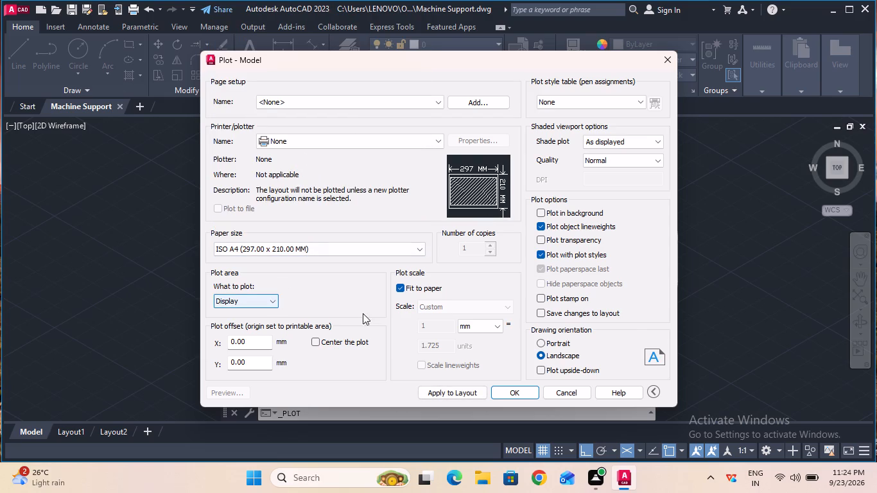
pyautogui.click(331, 341)
# Set the plot area to a window enclosing the whole isometric part with a margin around it.
pyautogui.doubleClick(275, 299)
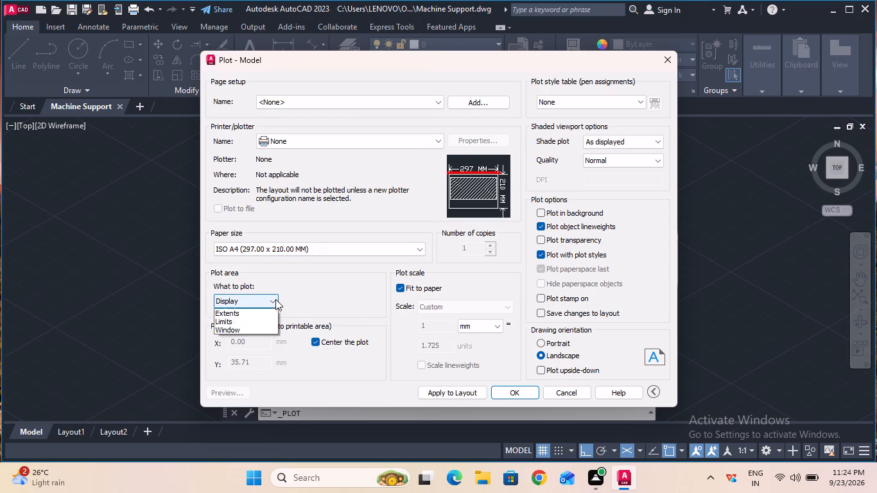
pyautogui.click(275, 299)
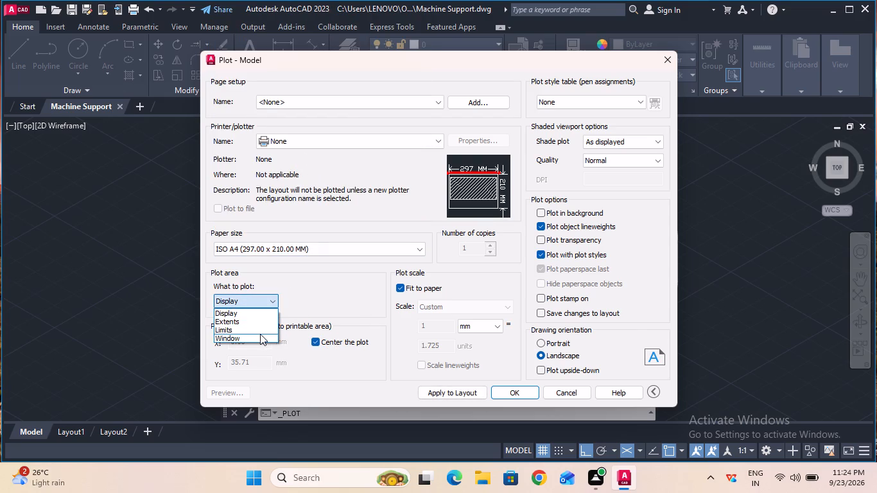
pyautogui.click(260, 334)
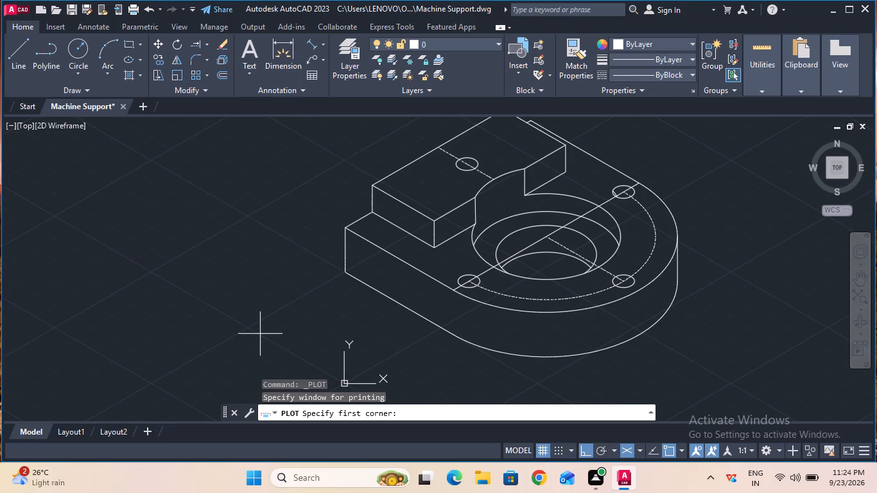
pyautogui.keyDown('ctrl'); pyautogui.scroll(-1, 260, 334); pyautogui.keyUp('ctrl')
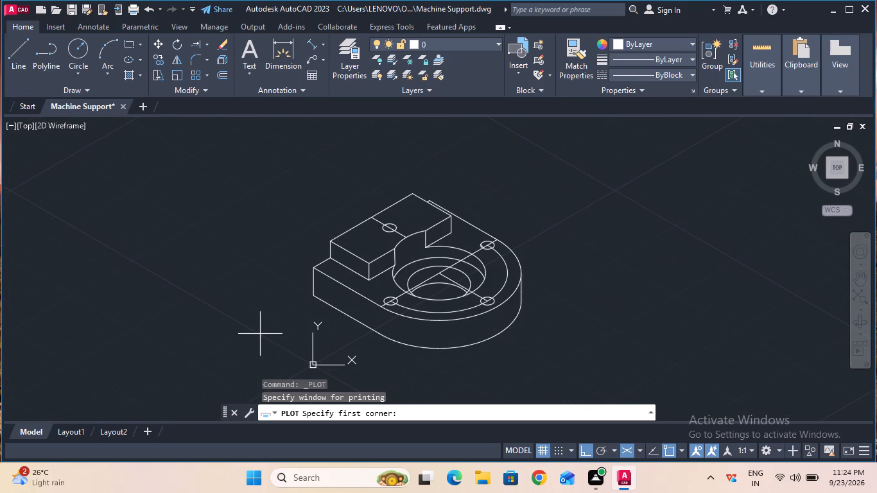
pyautogui.click(205, 138)
pyautogui.click(574, 380)
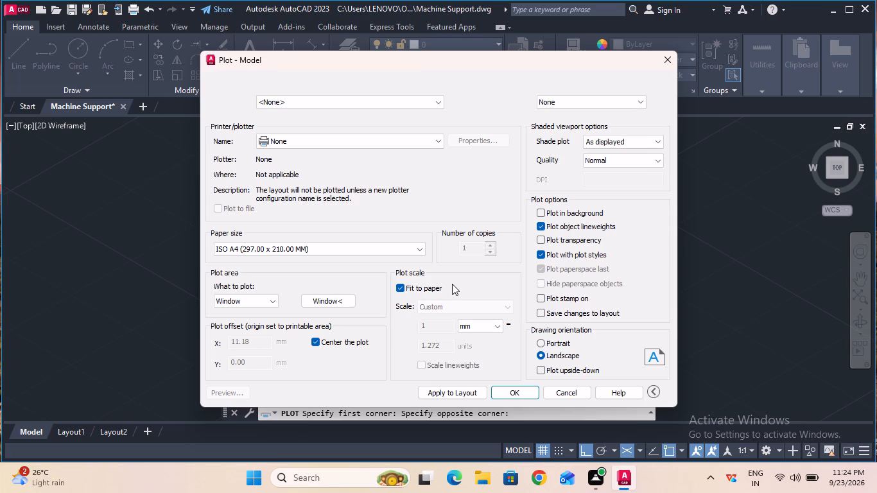
# Plot with DWG To PDF.pc3 and save the output in Documents as Machine Support-Model.pdf.
pyautogui.click(361, 143)
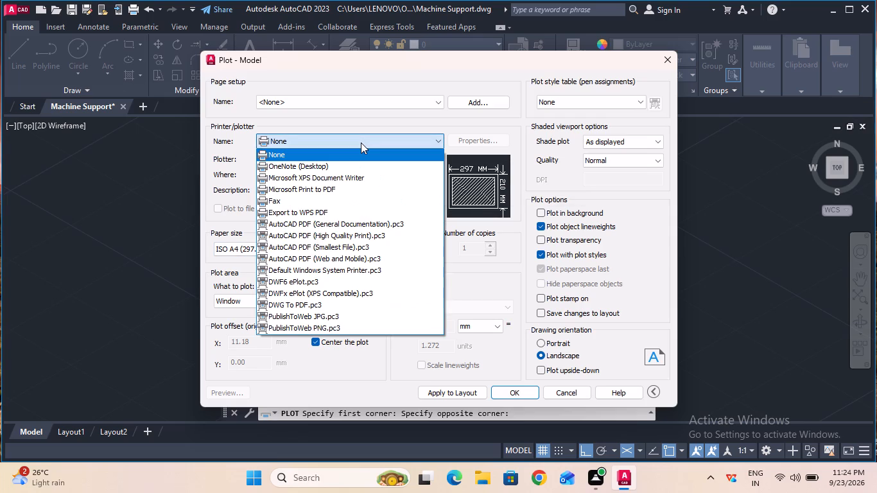
pyautogui.click(351, 300)
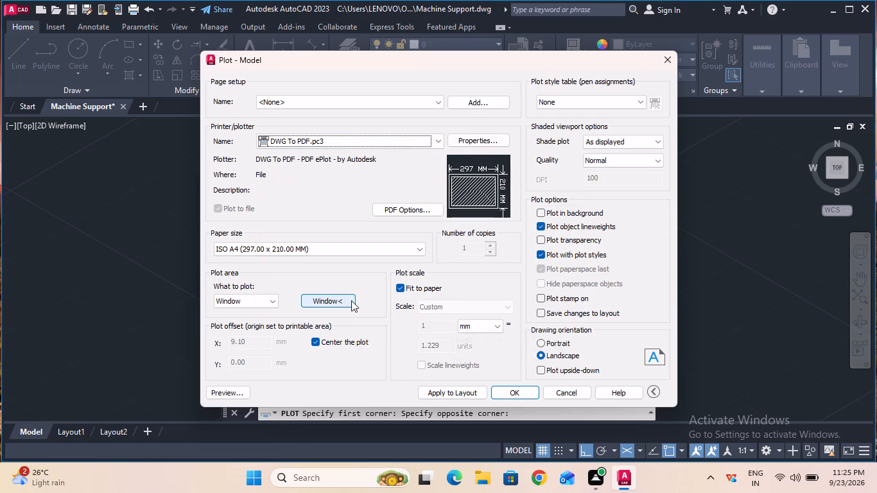
pyautogui.click(530, 394)
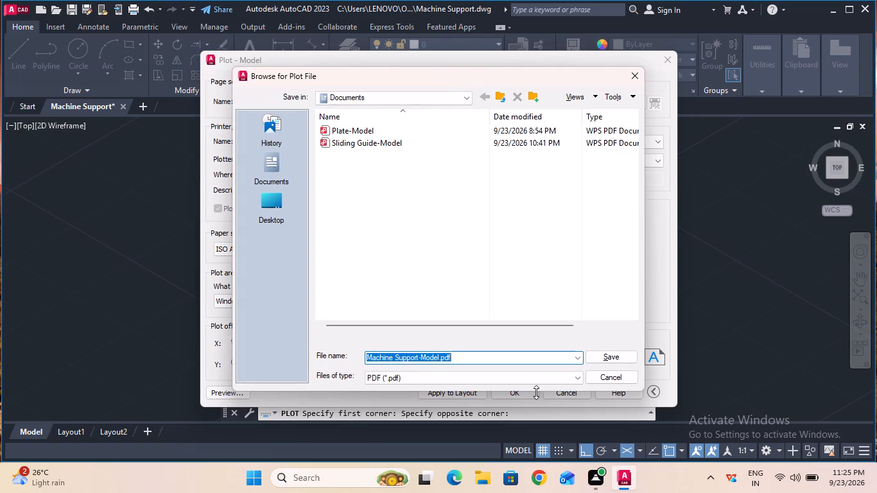
pyautogui.click(596, 361)
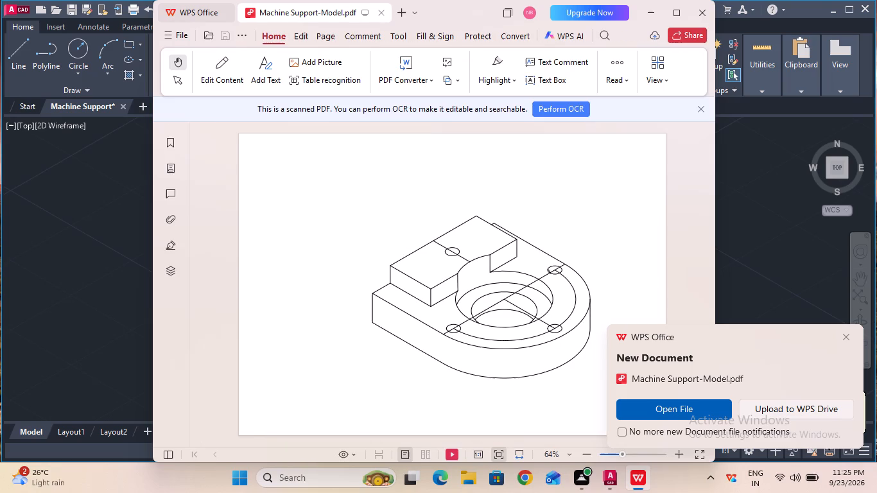
# Close the plotted PDF in WPS Office and dismiss its new-document notification.
pyautogui.click(697, 13)
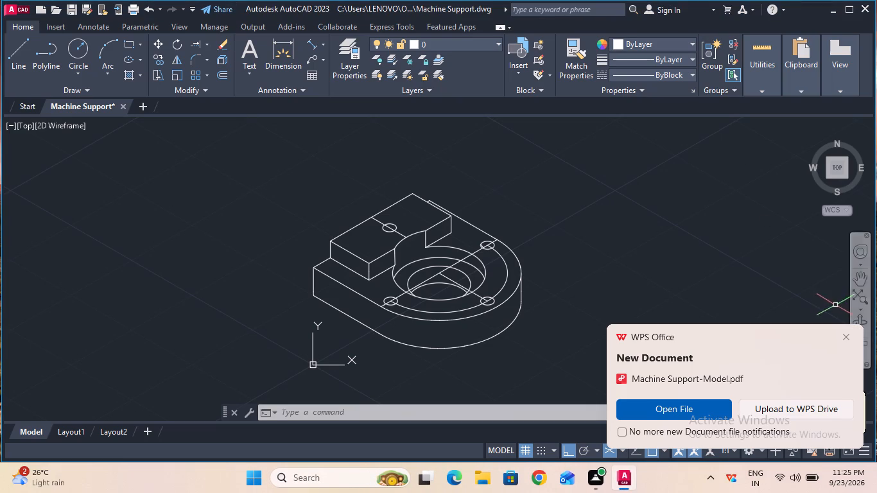
pyautogui.doubleClick(844, 334)
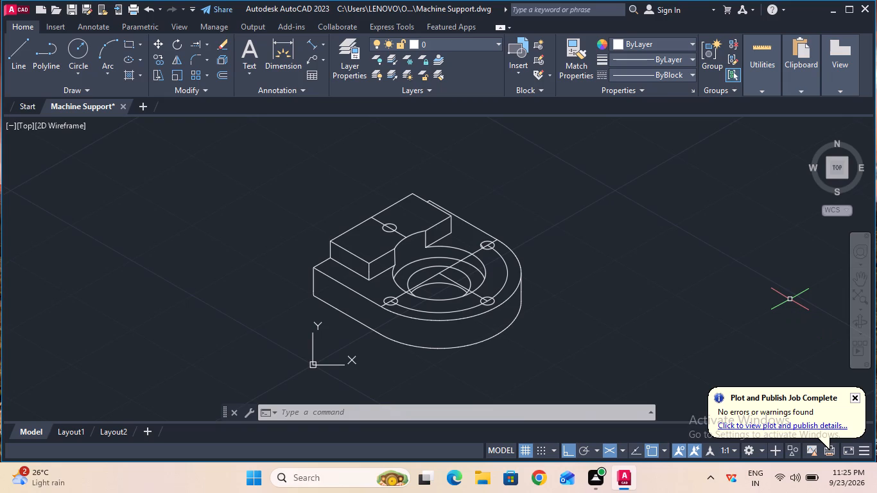
# Quit AutoCAD, saving the changes to Machine Support.dwg.
pyautogui.click(862, 13)
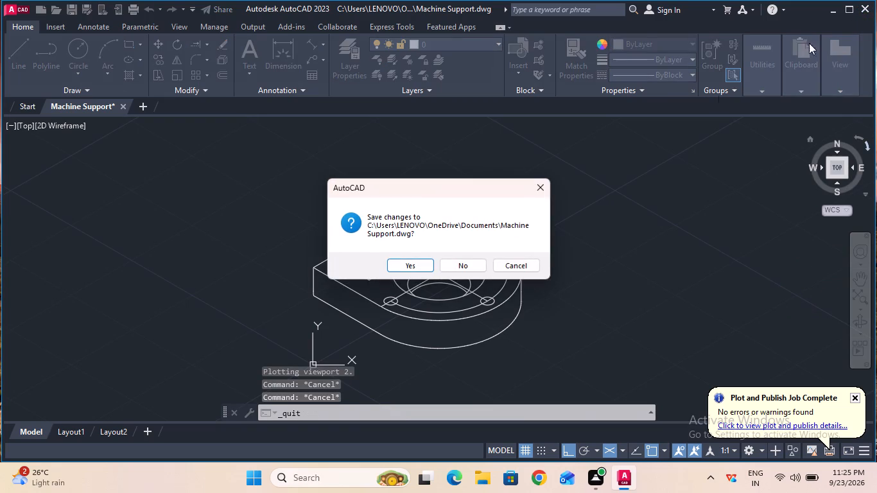
pyautogui.doubleClick(413, 261)
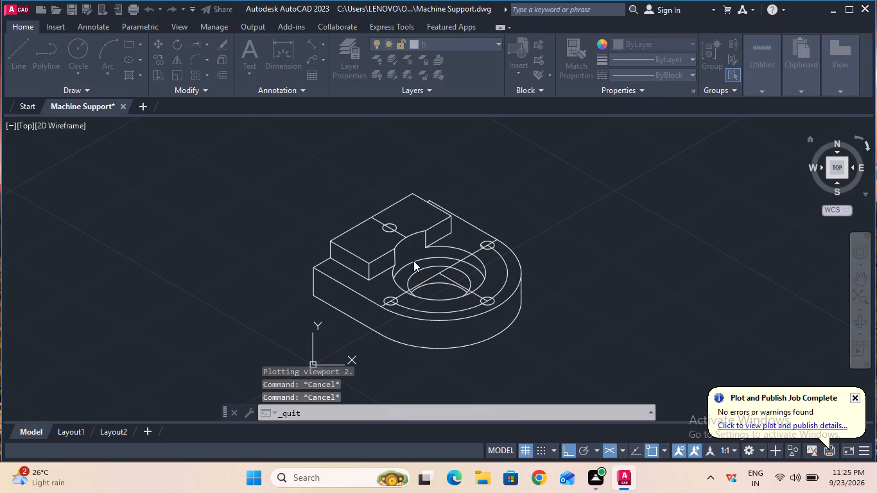